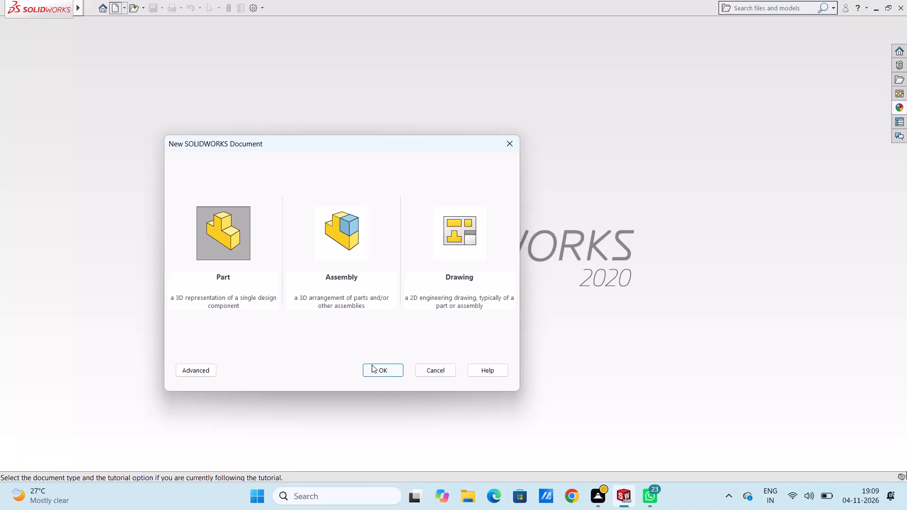
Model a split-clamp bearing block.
Create a new part document and start a sketch on the Top Plane.
click(372, 365)
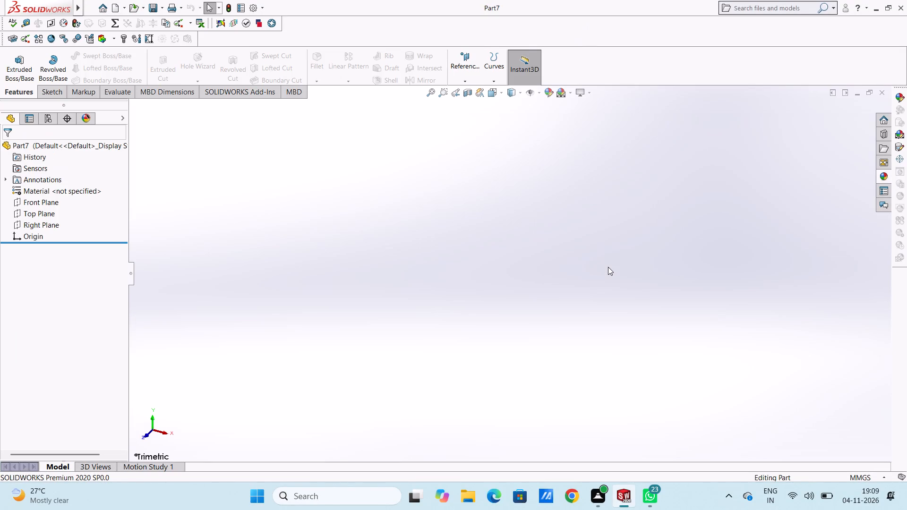
click(56, 214)
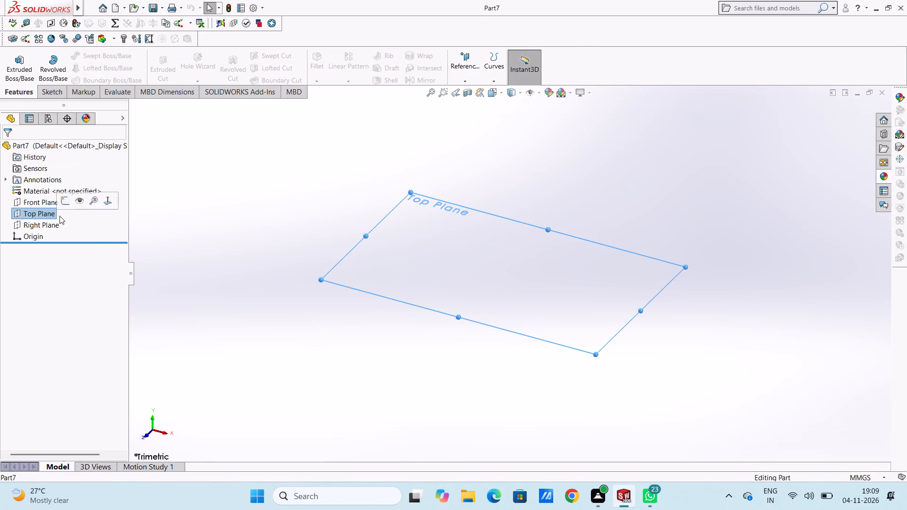
click(68, 203)
click(275, 226)
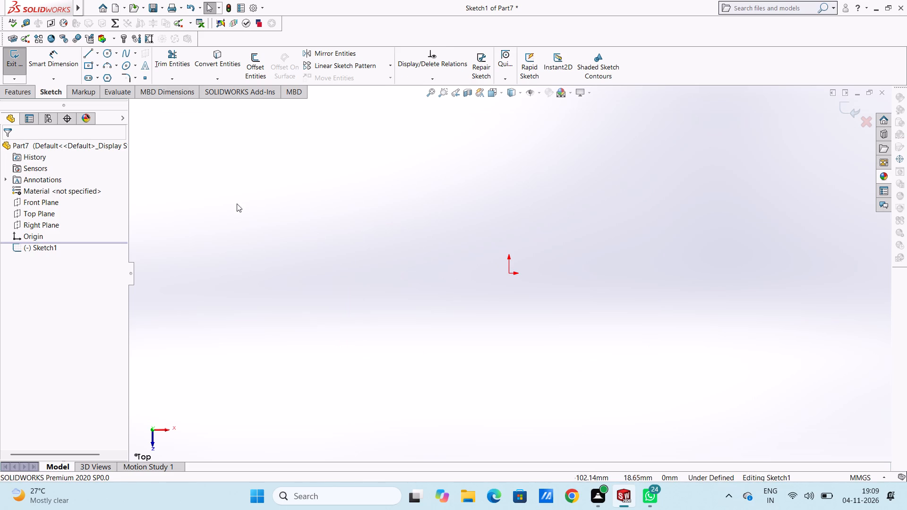
Sketch a center rectangle on the origin, 65 mm high and 129 mm wide.
click(89, 68)
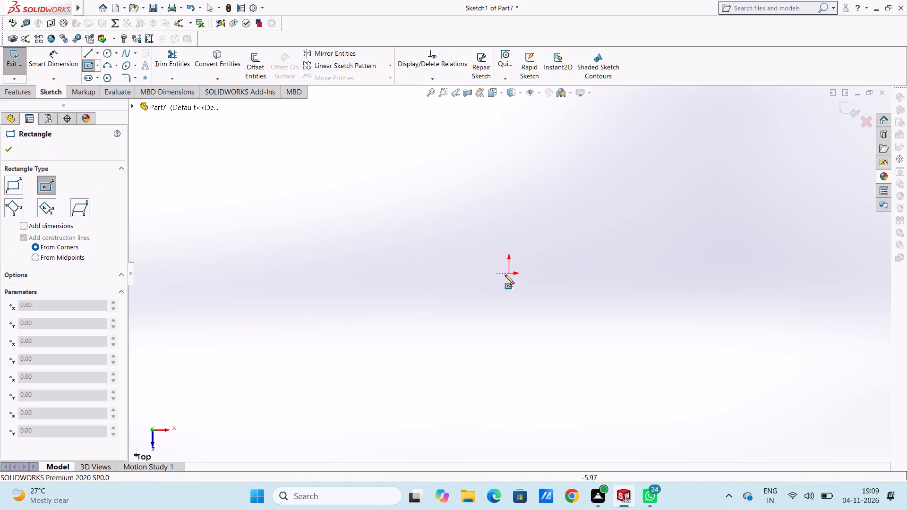
click(509, 273)
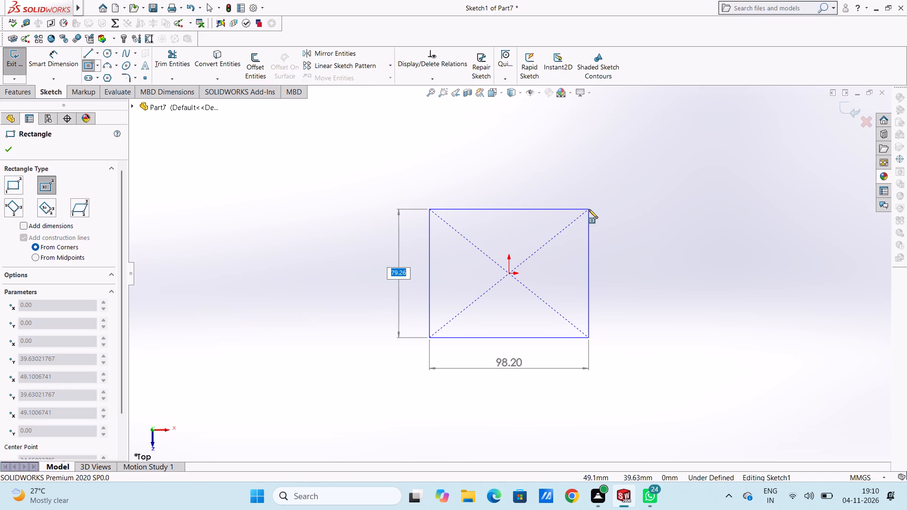
text(65)
key(Return)
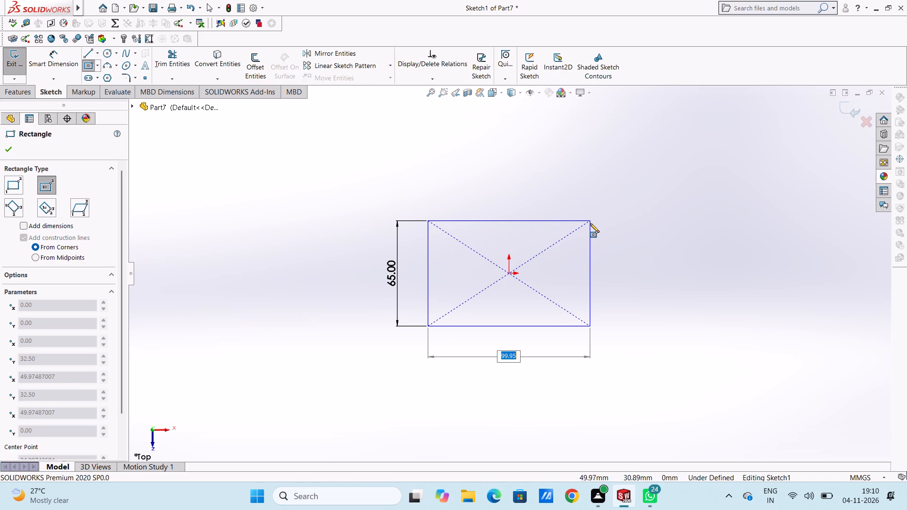
text(129)
key(Return)
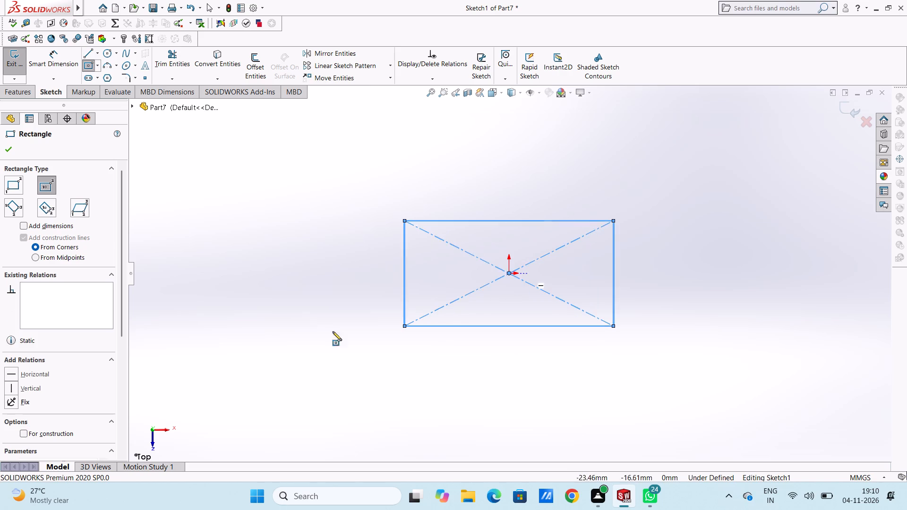
right_click(249, 206)
double_click(259, 210)
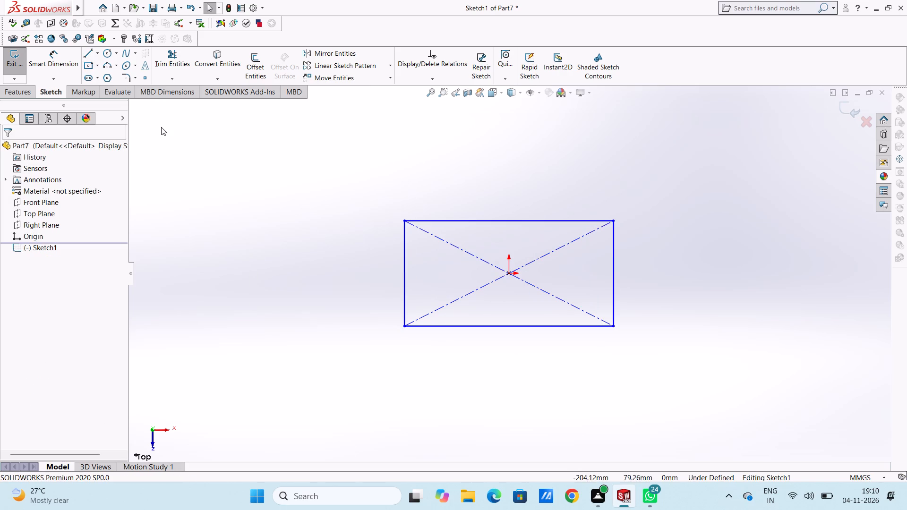
Add driving dimensions to the rectangle: 65 mm on its left edge and 129 mm on its upper edge.
click(59, 57)
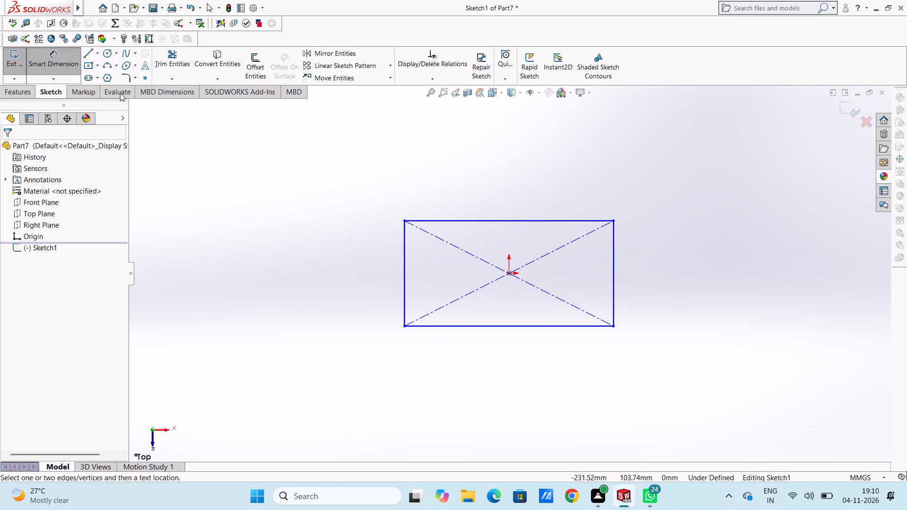
click(405, 268)
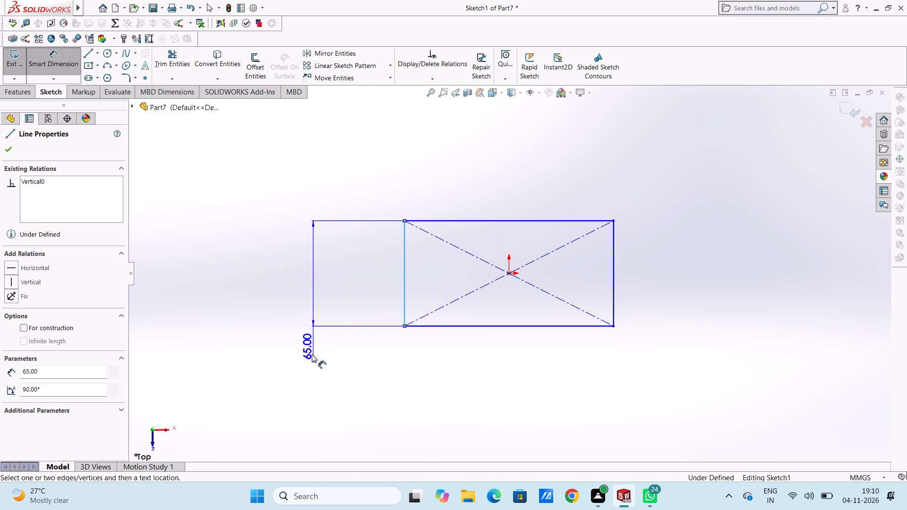
click(308, 372)
click(259, 352)
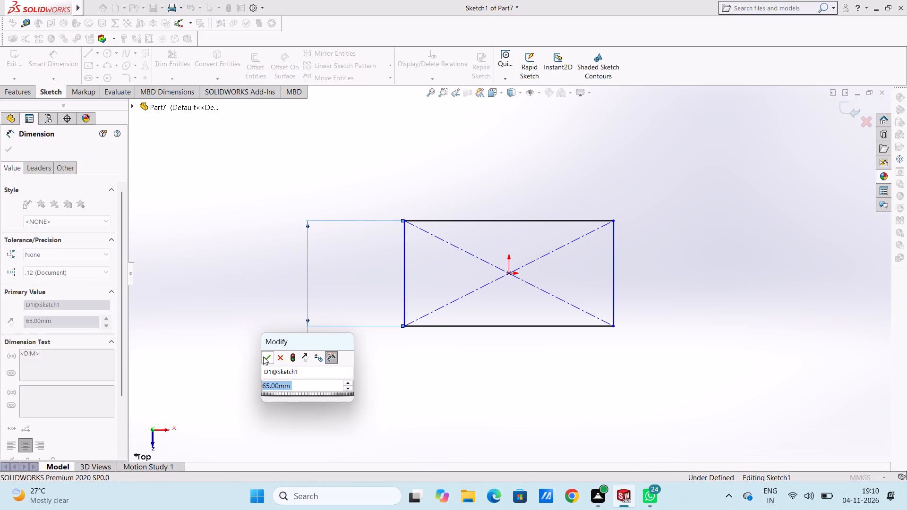
click(264, 357)
click(265, 317)
click(562, 221)
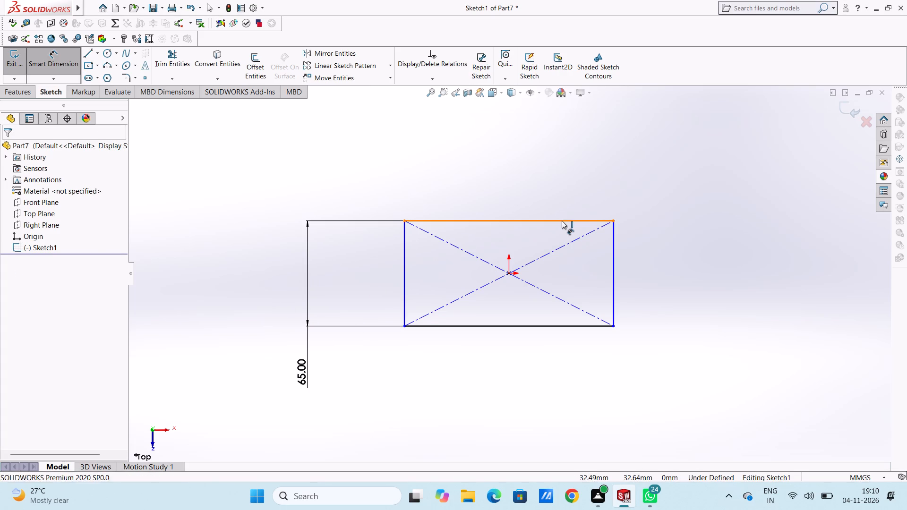
click(713, 151)
click(671, 137)
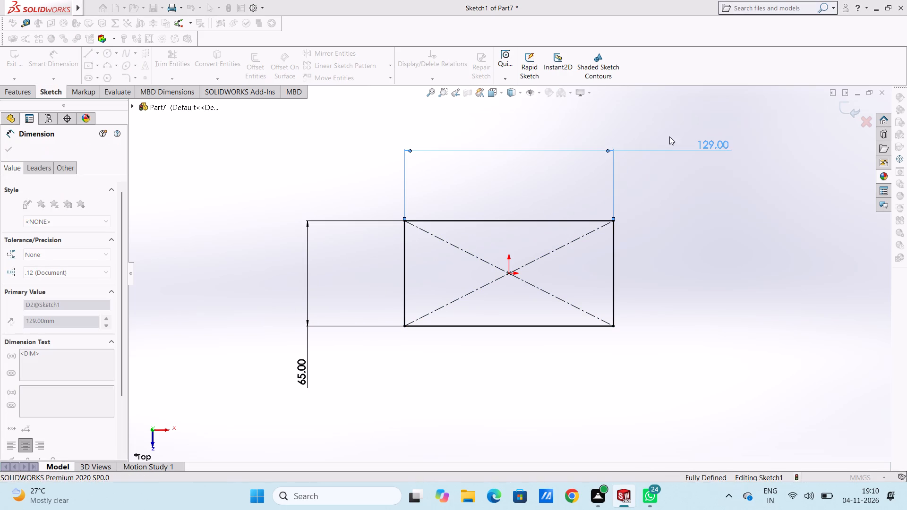
click(662, 132)
scroll(633, 217, down, 1)
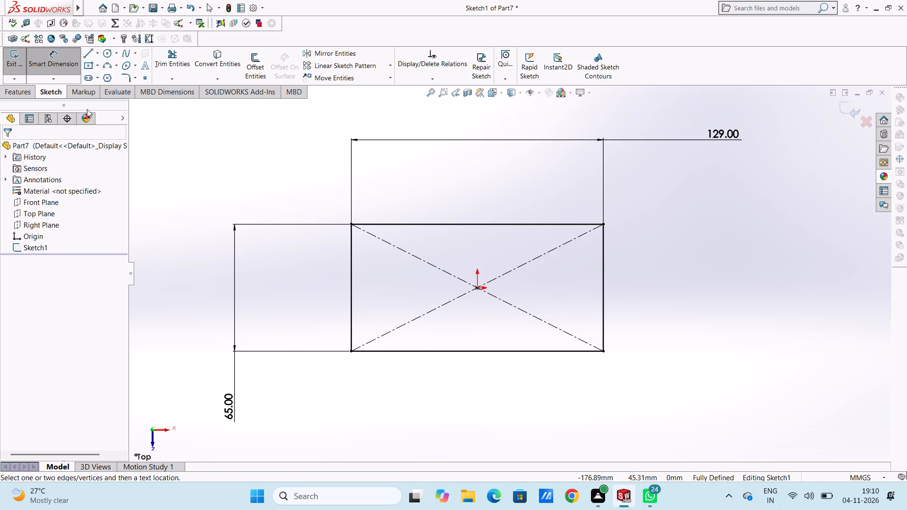
click(60, 60)
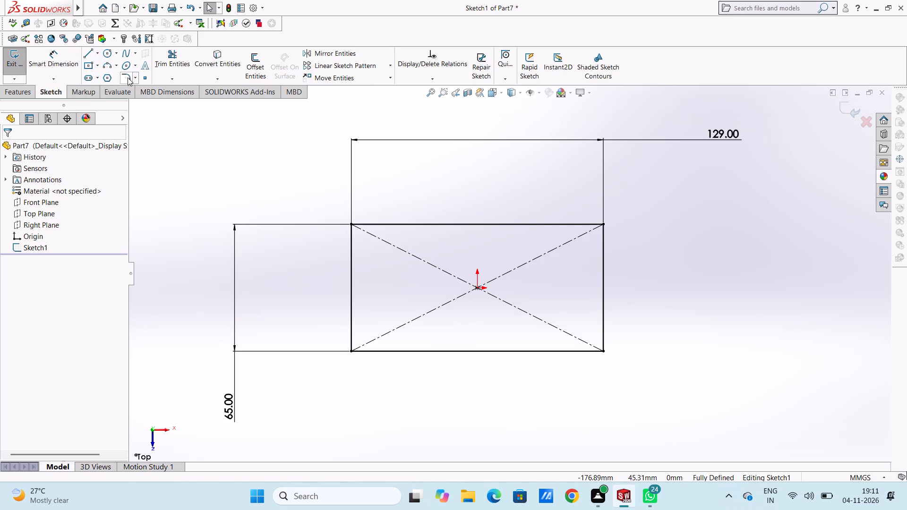
Round all four rectangle corners with 14.5 mm sketch fillets and move the radius dimension clear of the lower-left corner.
click(126, 76)
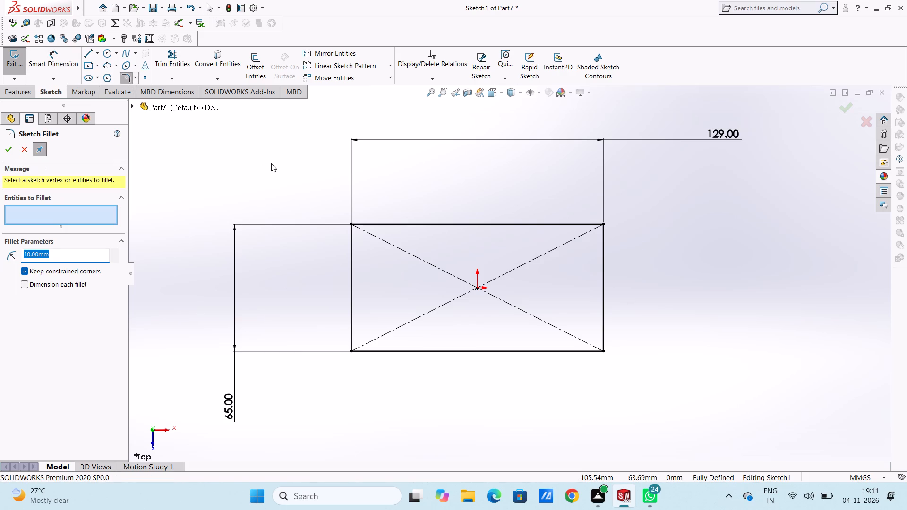
text(14.5)
key(Return)
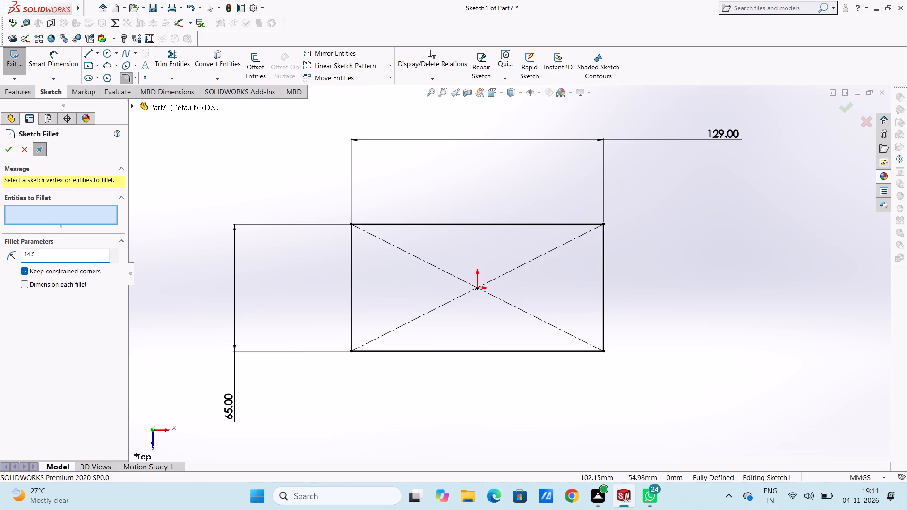
click(351, 224)
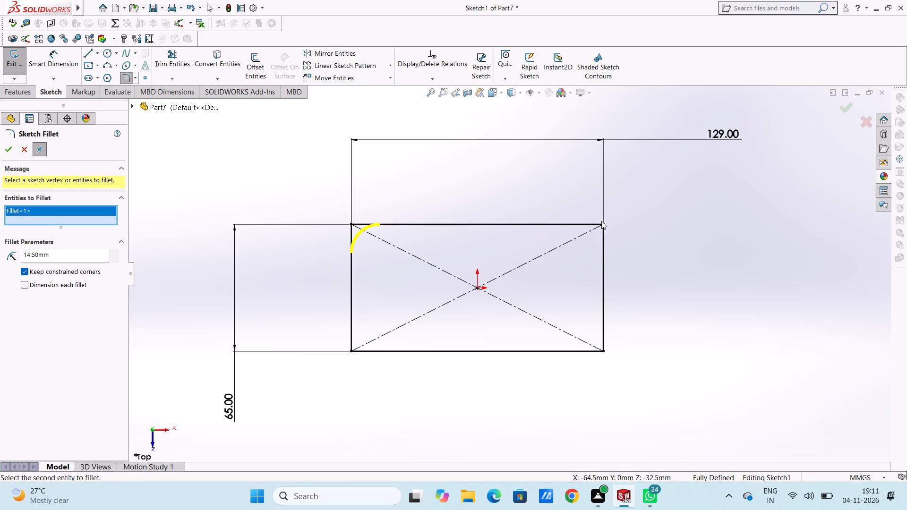
click(602, 222)
click(605, 351)
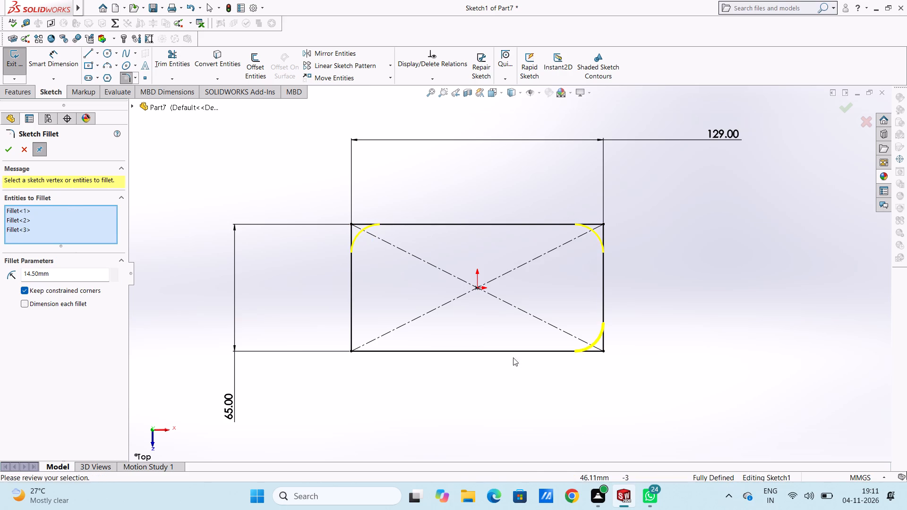
click(351, 351)
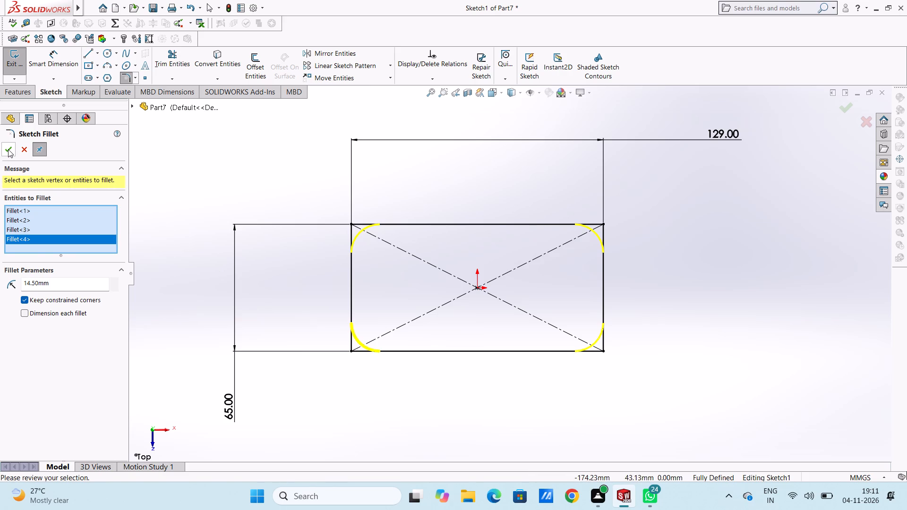
click(9, 150)
click(9, 150)
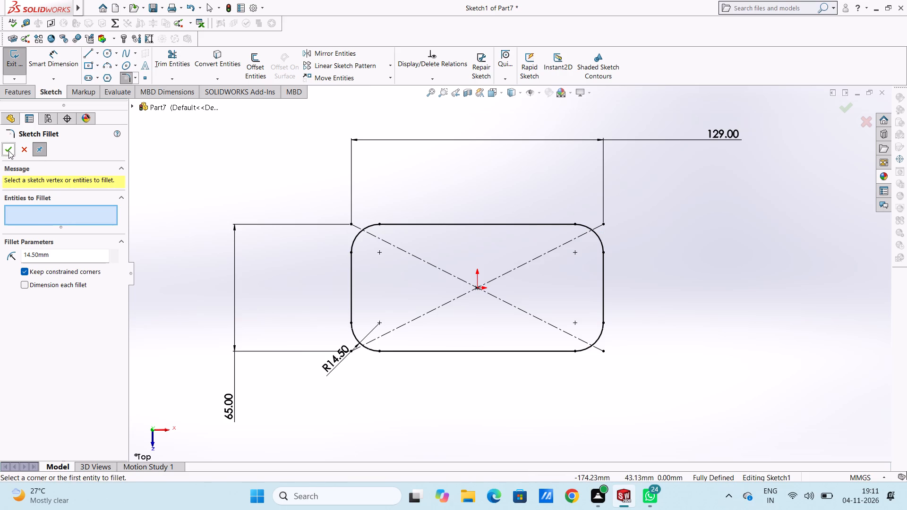
click(9, 150)
drag(342, 349, 302, 424)
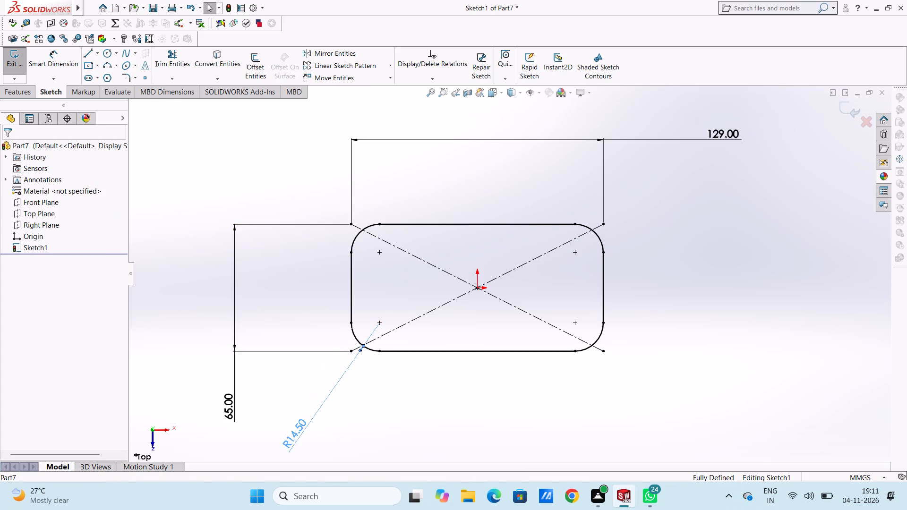
click(312, 304)
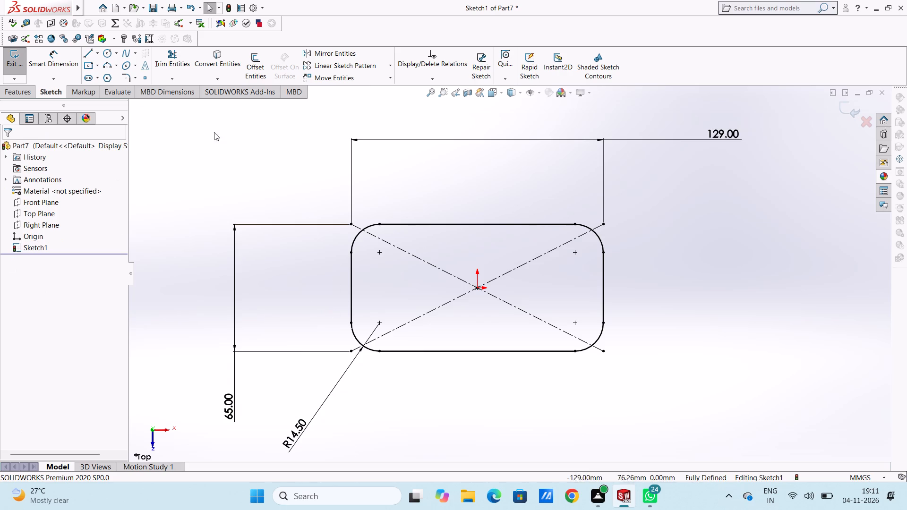
Sketch four circles, about 9 to 12 mm in diameter, one centred on each corner fillet's centre point.
click(103, 55)
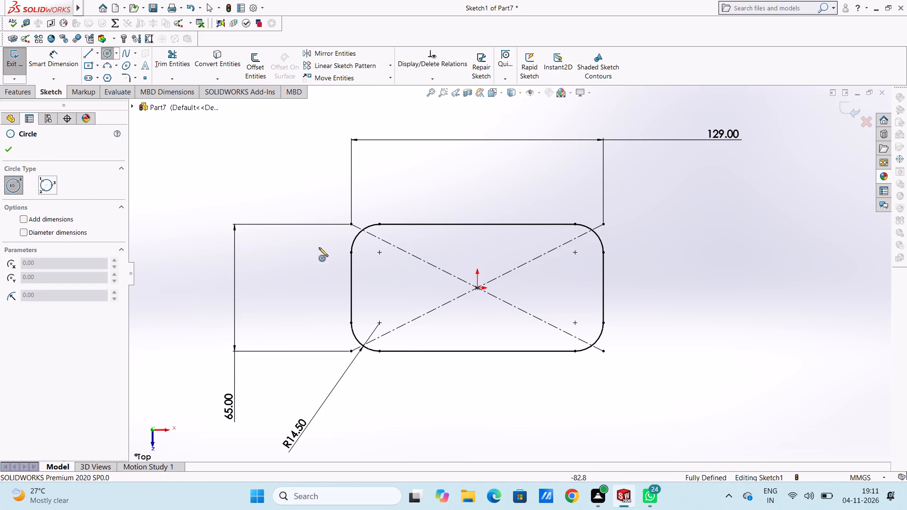
click(380, 253)
click(387, 262)
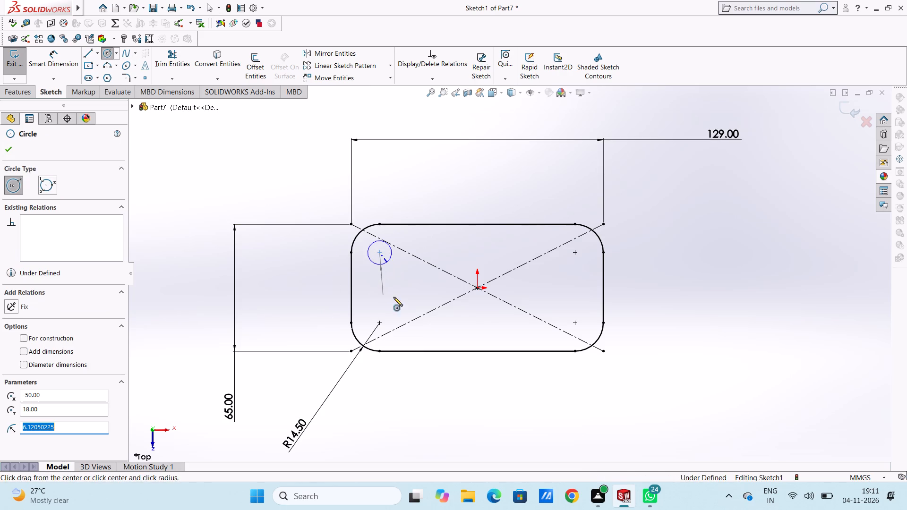
click(381, 322)
click(385, 330)
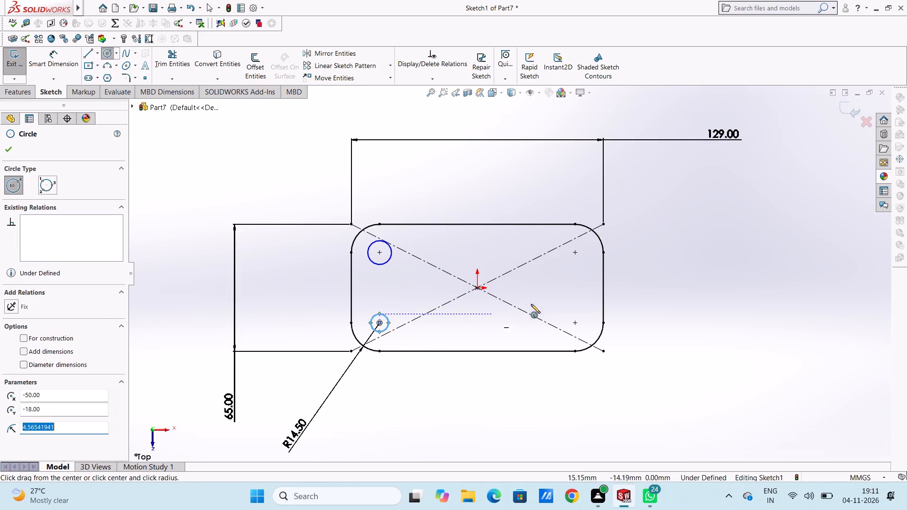
click(573, 253)
click(573, 261)
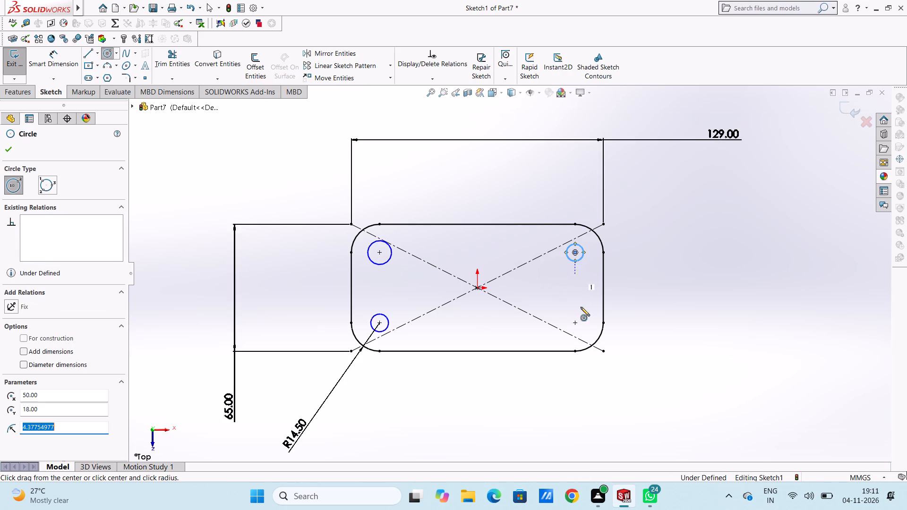
click(574, 323)
click(580, 333)
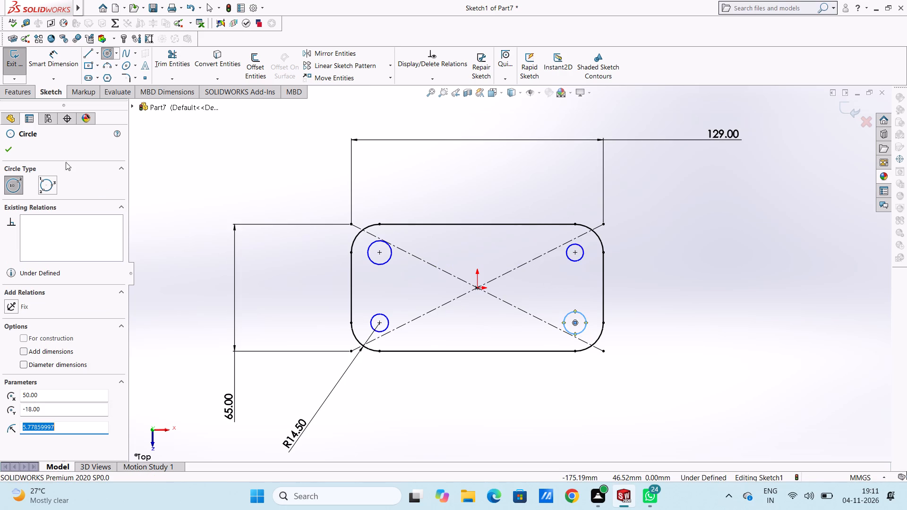
click(9, 151)
click(244, 178)
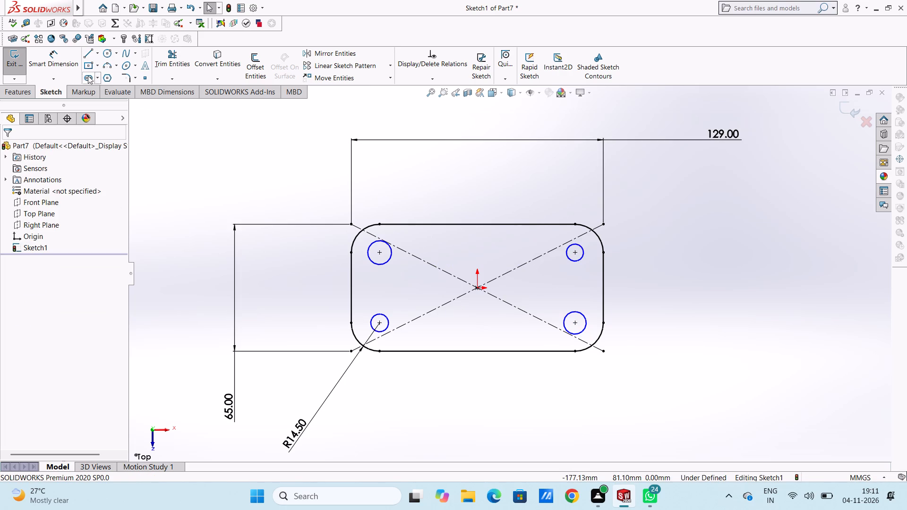
Dimension the upper-left circle with a 6 mm diameter.
click(59, 68)
click(373, 263)
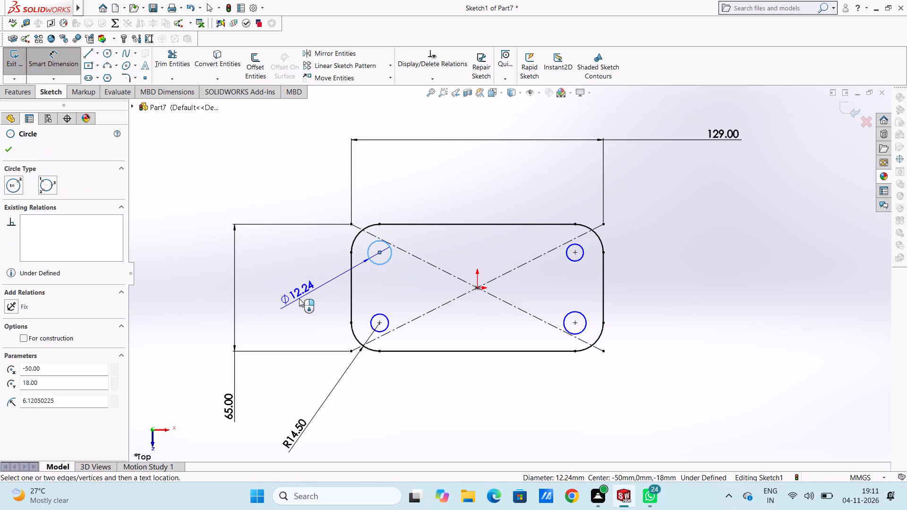
click(299, 298)
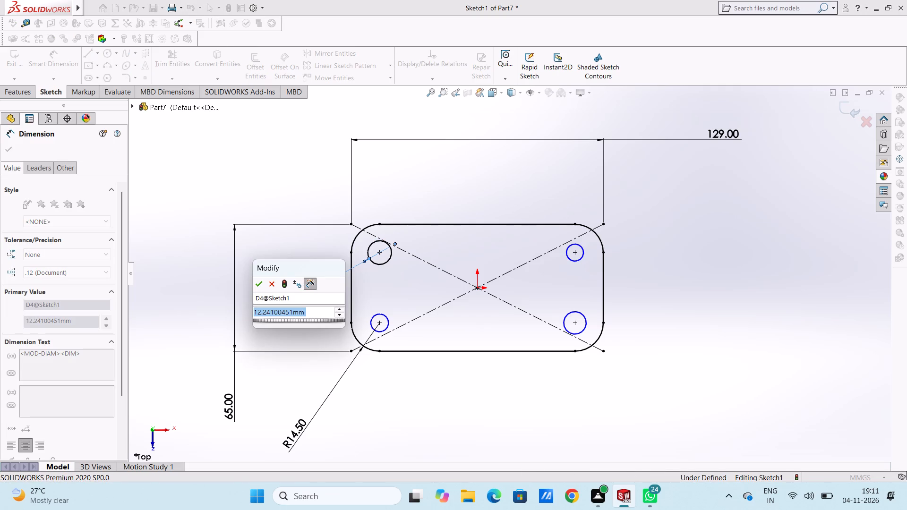
key(6)
key(Return)
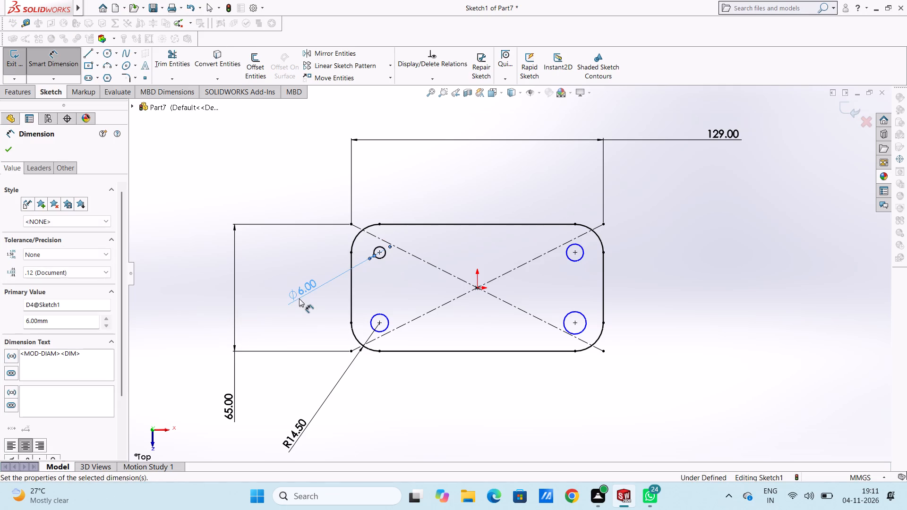
click(289, 260)
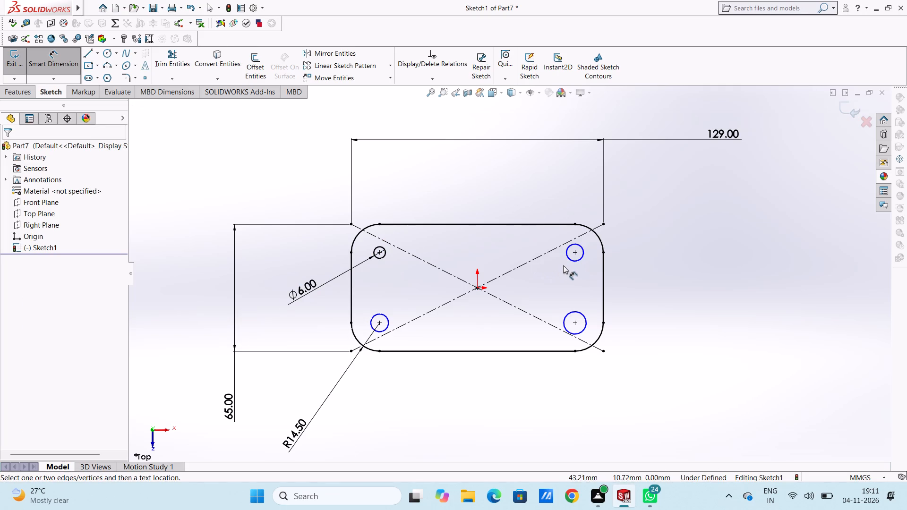
Dimension the upper-right and lower-right circles with 6 mm diameters.
click(569, 259)
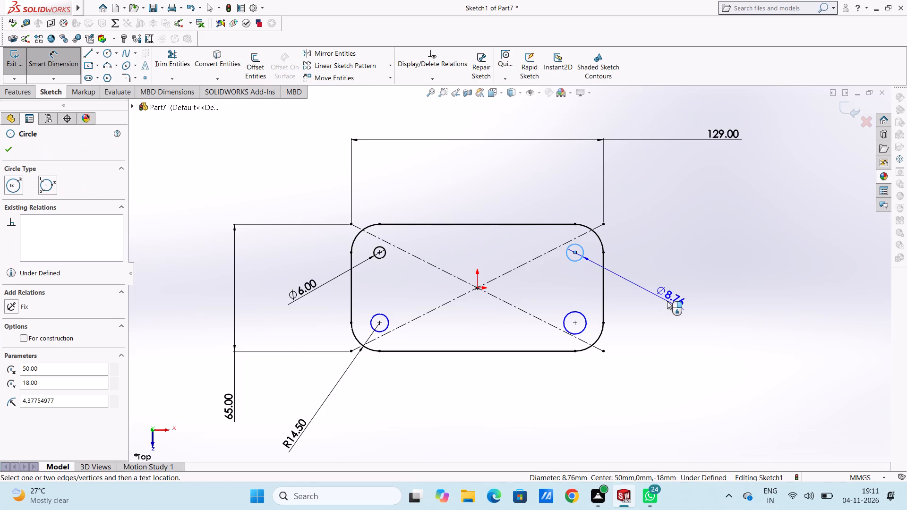
click(667, 301)
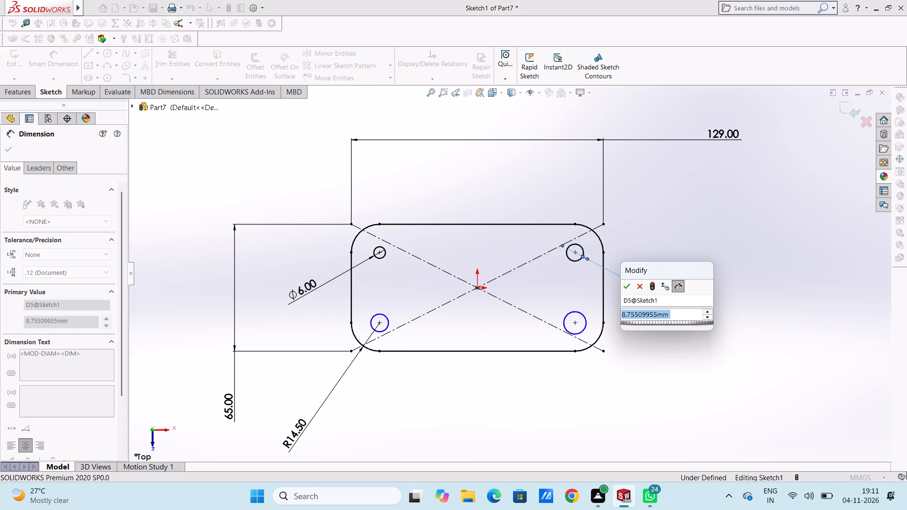
key(6)
key(Return)
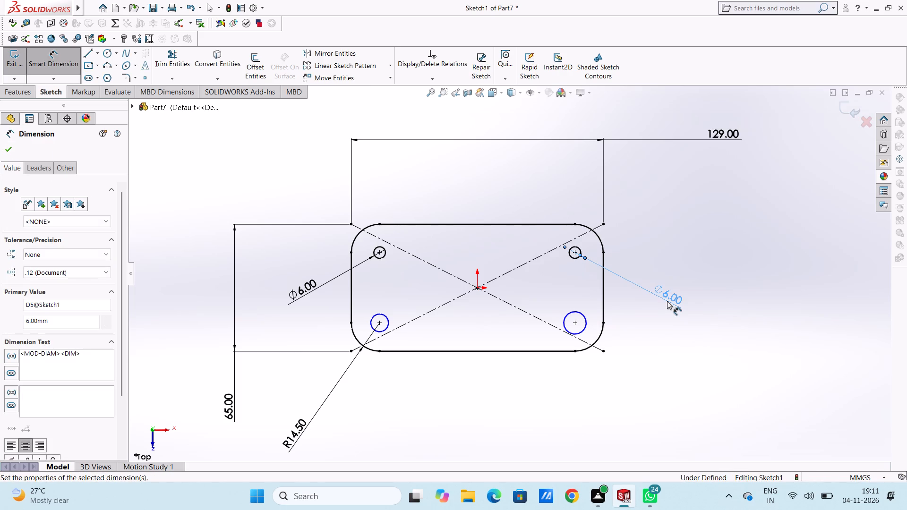
click(655, 240)
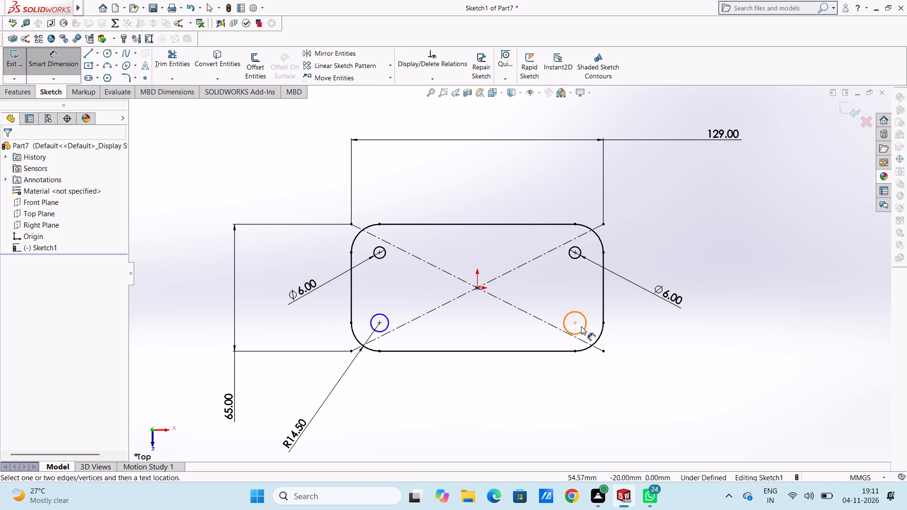
click(581, 326)
click(582, 328)
click(653, 359)
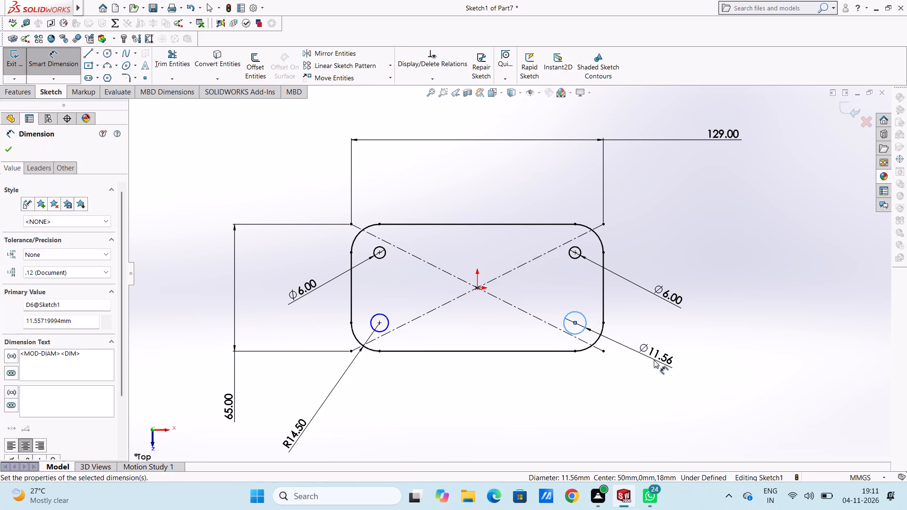
key(6)
key(Return)
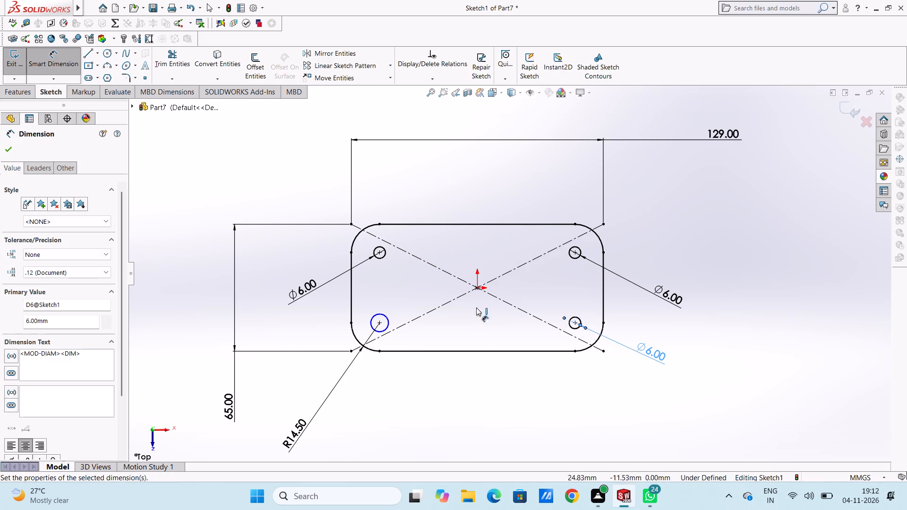
click(470, 321)
Dimension the lower-left circle with a 6 mm diameter.
click(388, 315)
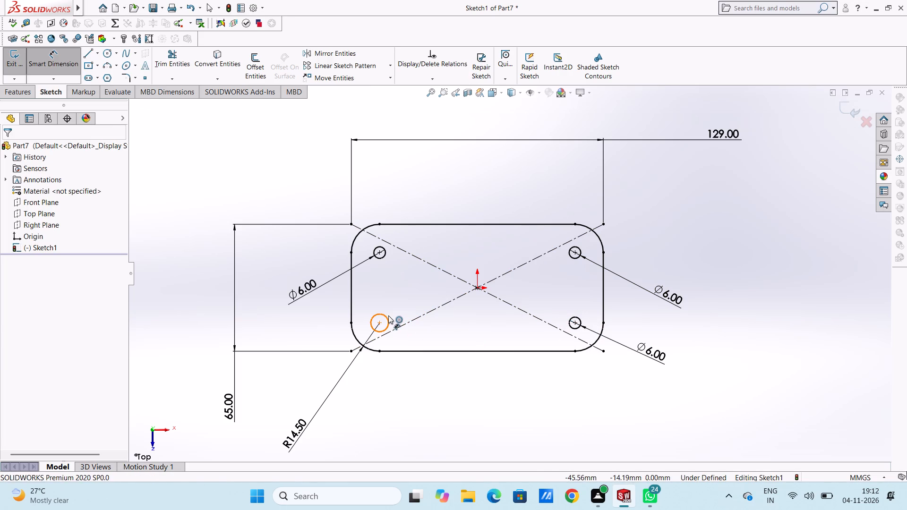
click(456, 395)
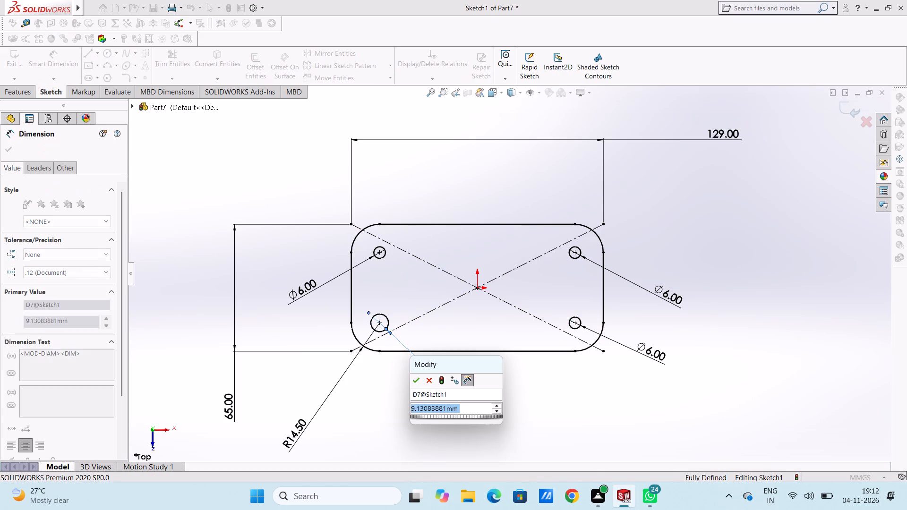
key(6)
key(Return)
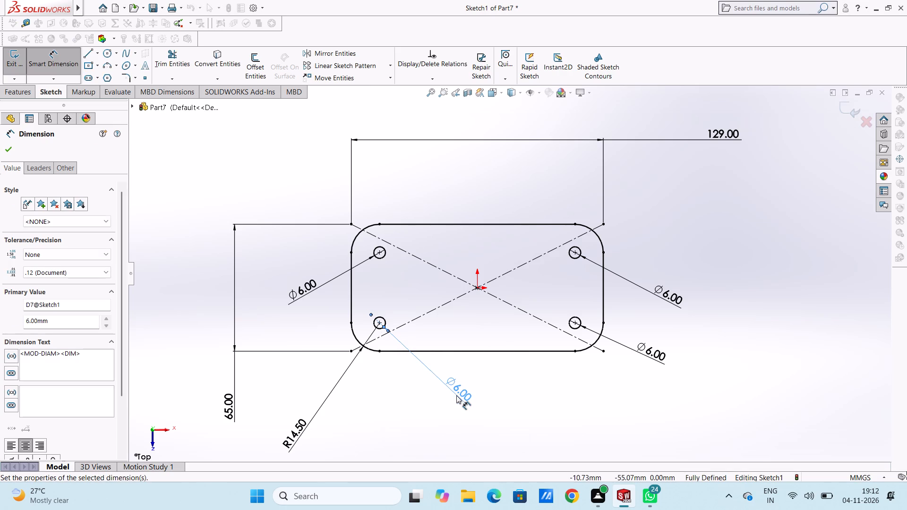
click(400, 294)
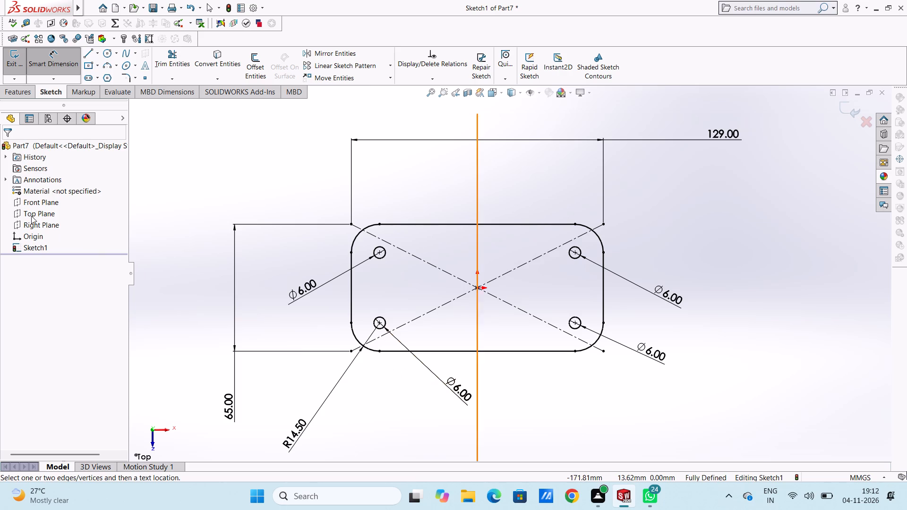
Extrude the plate sketch as a blind boss 12 mm deep from the sketch plane.
click(65, 59)
click(26, 93)
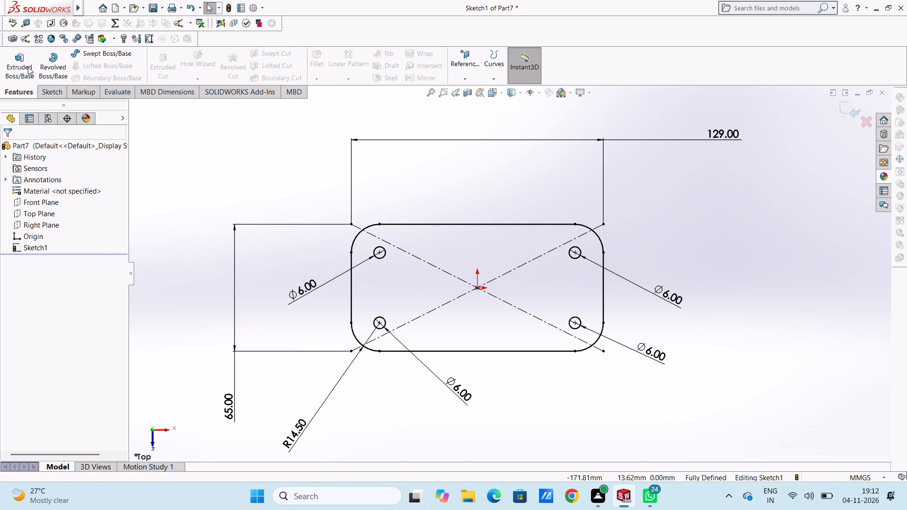
click(24, 60)
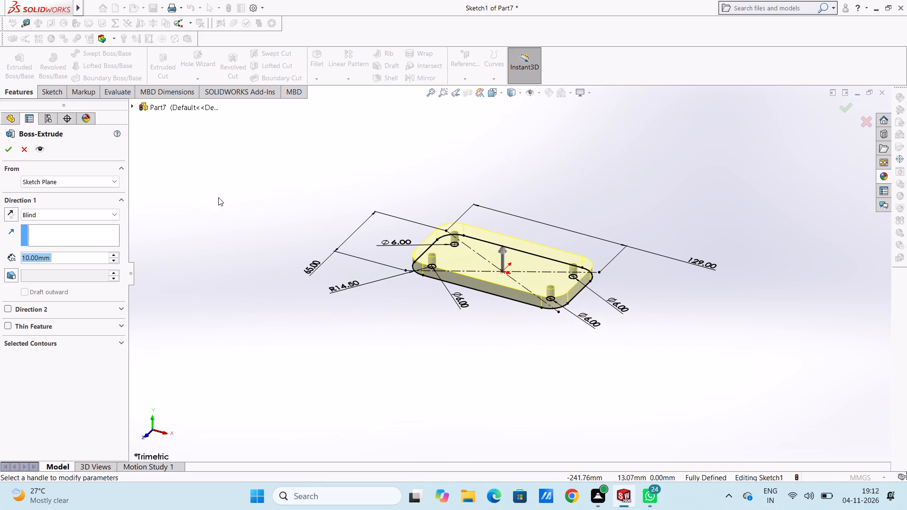
text(12)
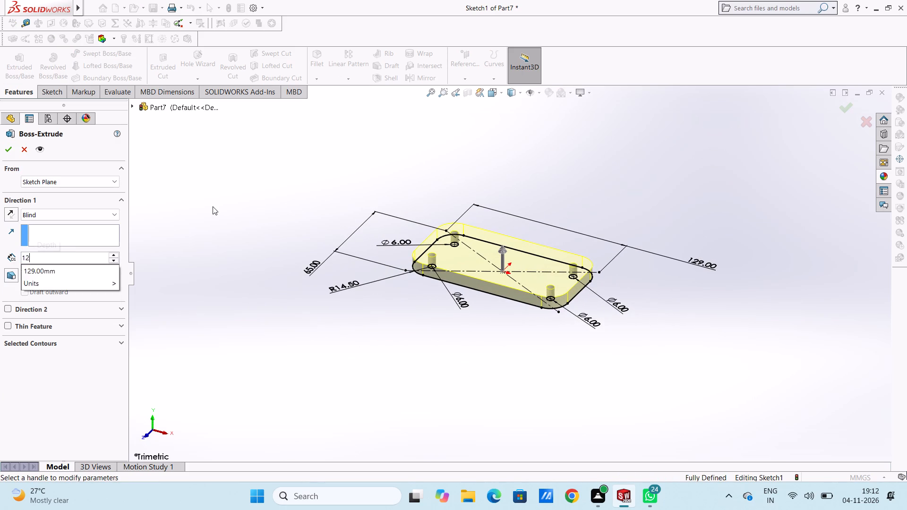
key(Return)
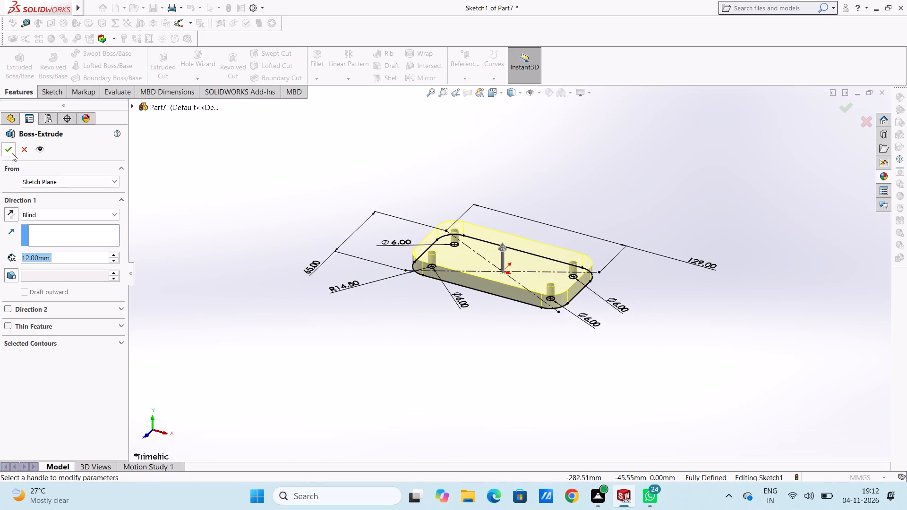
click(12, 153)
click(206, 209)
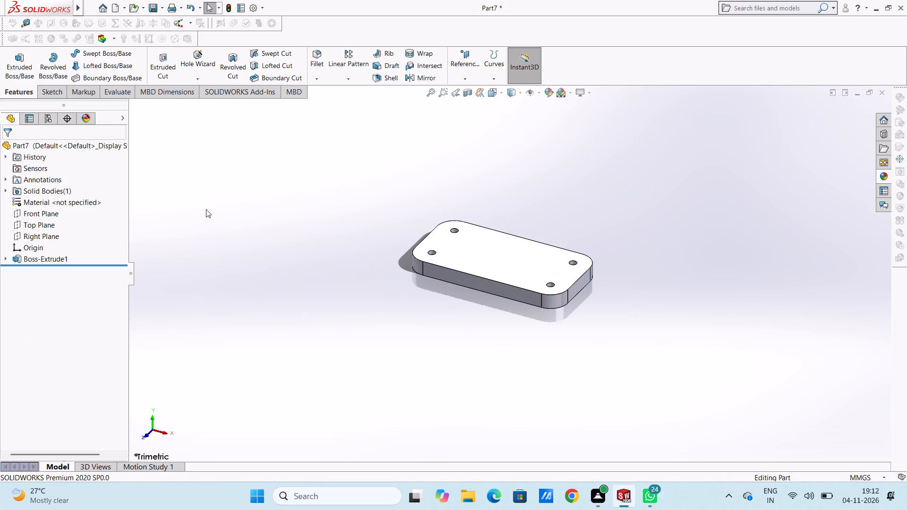
Open a new sketch on the plate's top face, seen in the Top view.
key(ctrl+4)
key(ctrl+5)
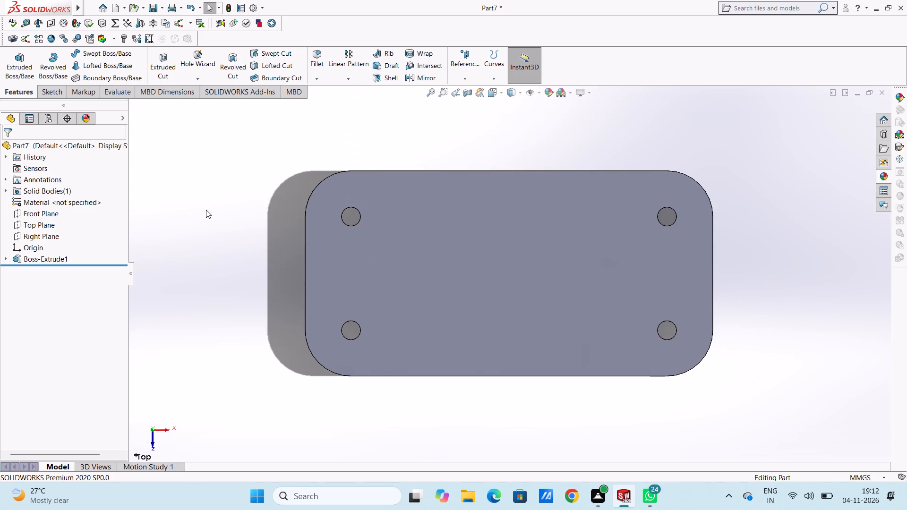
scroll(523, 259, up, 2)
click(488, 262)
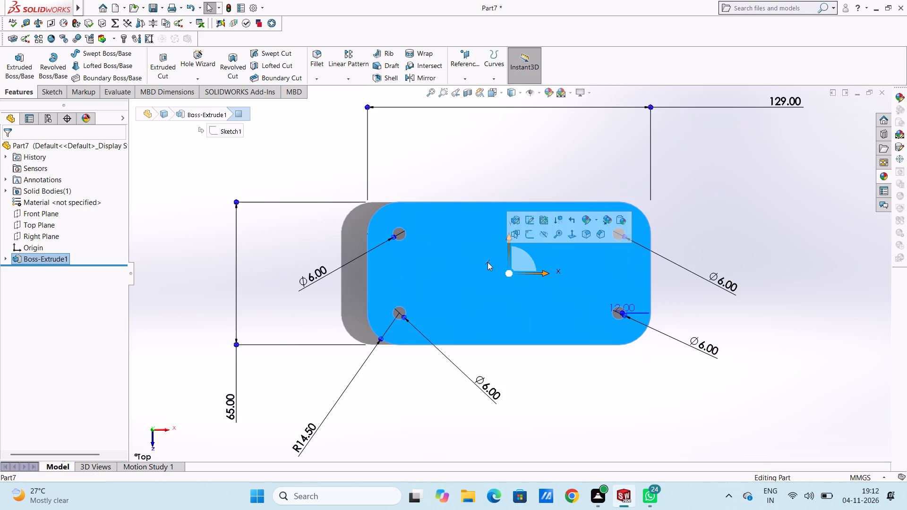
click(527, 239)
click(531, 170)
scroll(577, 284, down, 2)
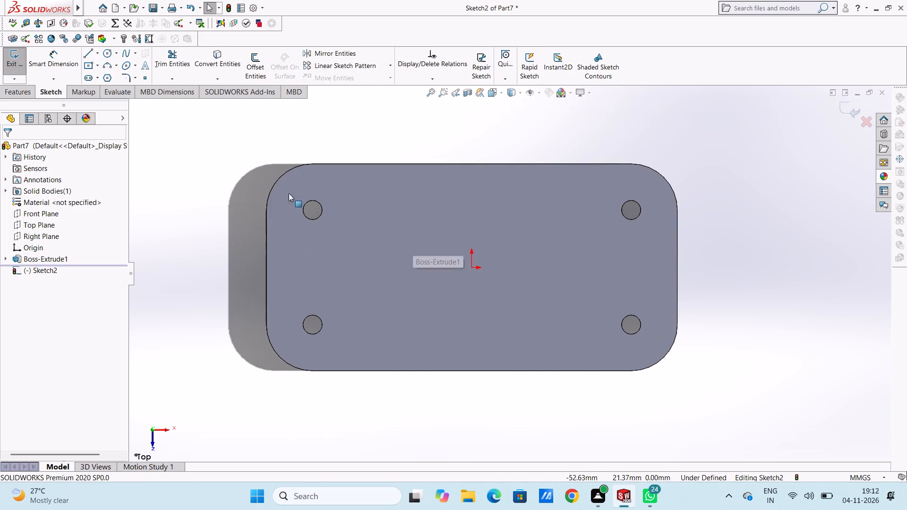
Sketch four circles, about 16 to 17 mm in diameter, one concentric with each 6 mm corner hole.
click(103, 53)
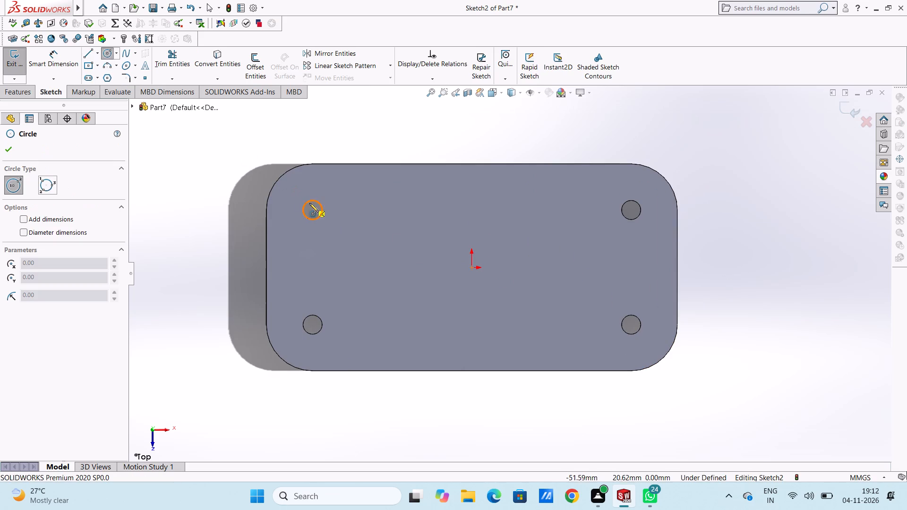
click(311, 210)
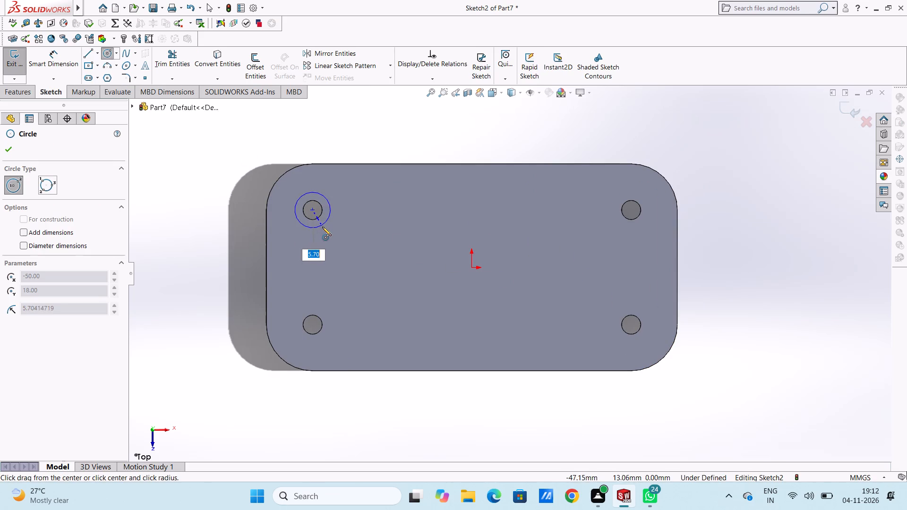
click(324, 232)
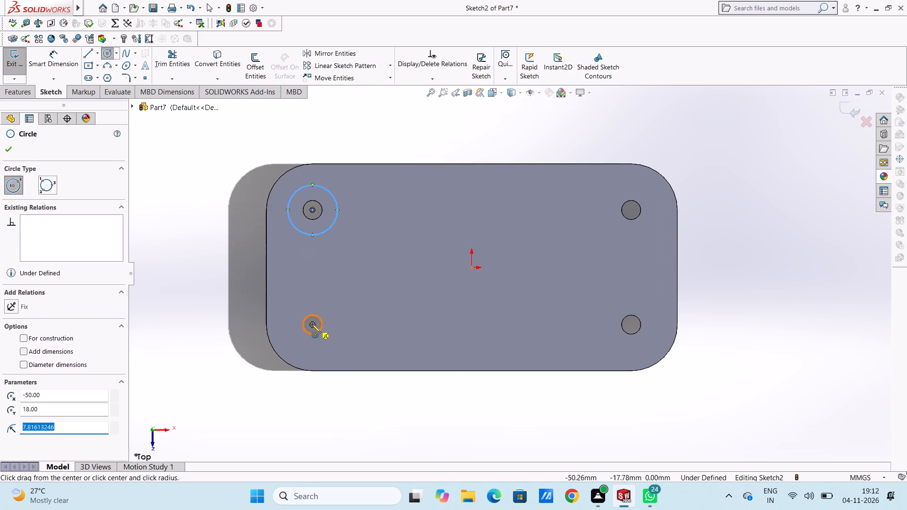
click(312, 323)
click(328, 346)
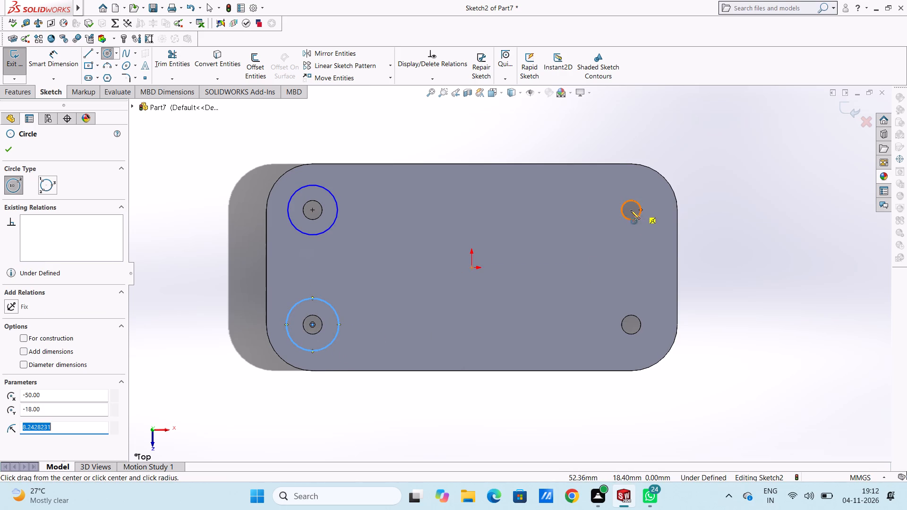
click(631, 208)
click(642, 235)
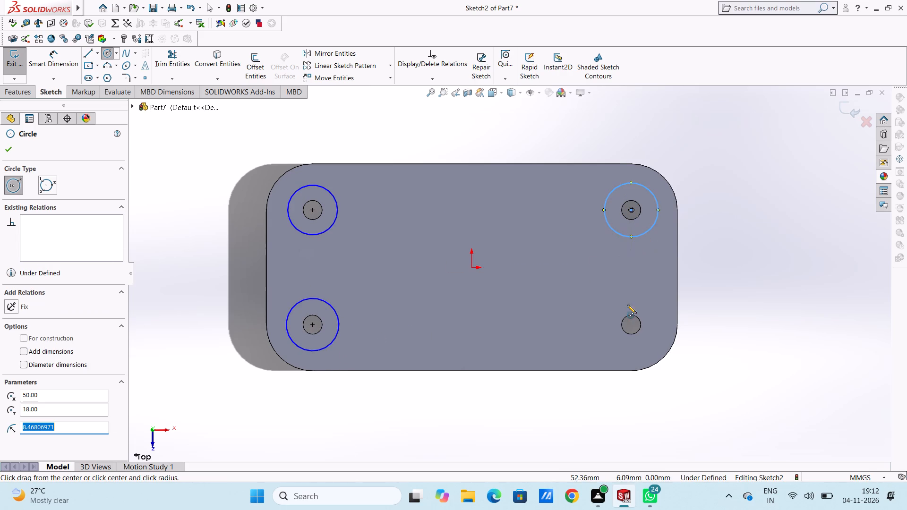
click(631, 324)
click(636, 351)
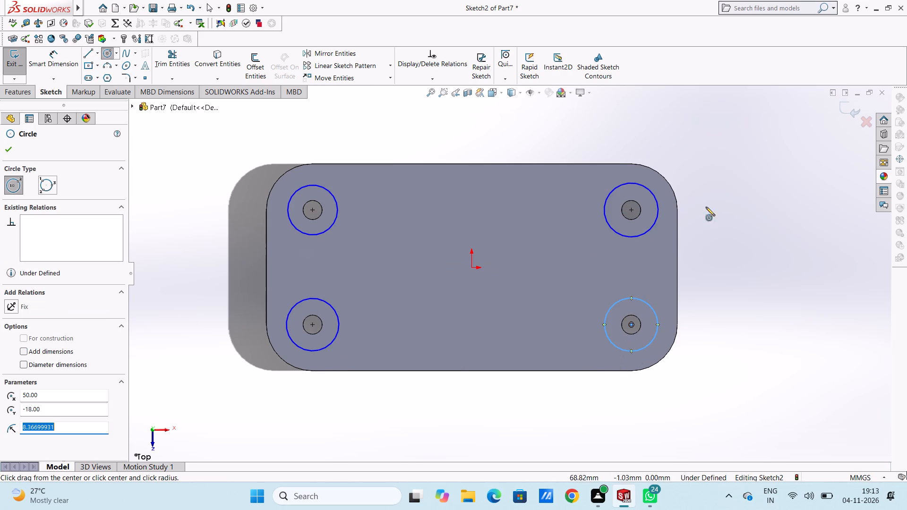
right_click(724, 167)
click(732, 174)
click(729, 174)
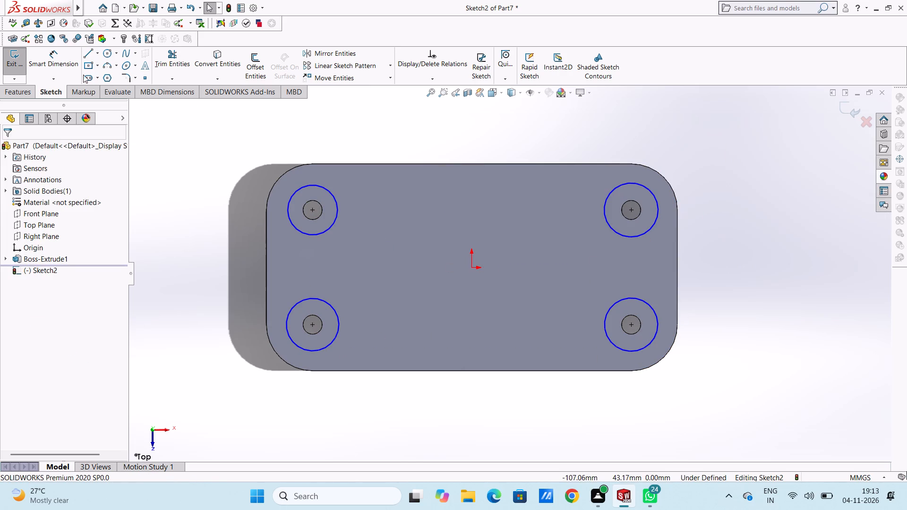
Dimension the new circle around the upper-left hole with an 11 mm diameter.
click(68, 57)
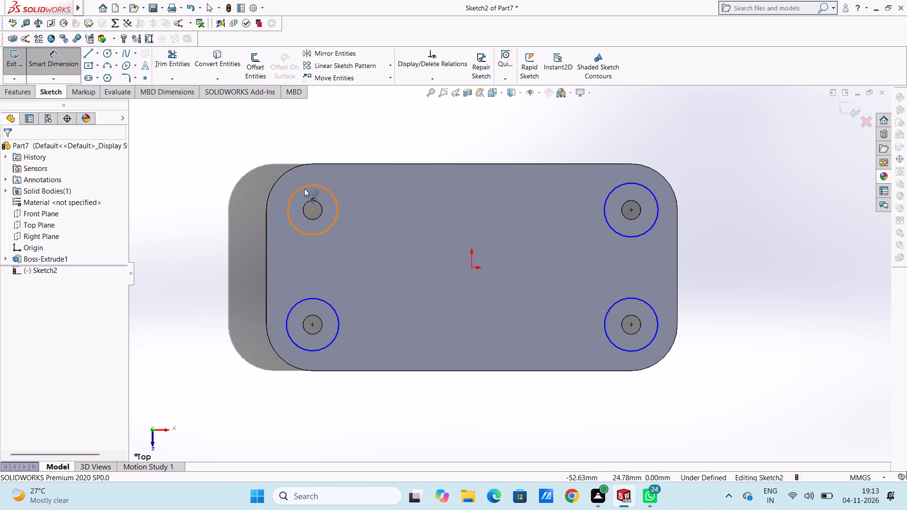
click(304, 188)
scroll(286, 169, up, 3)
click(321, 154)
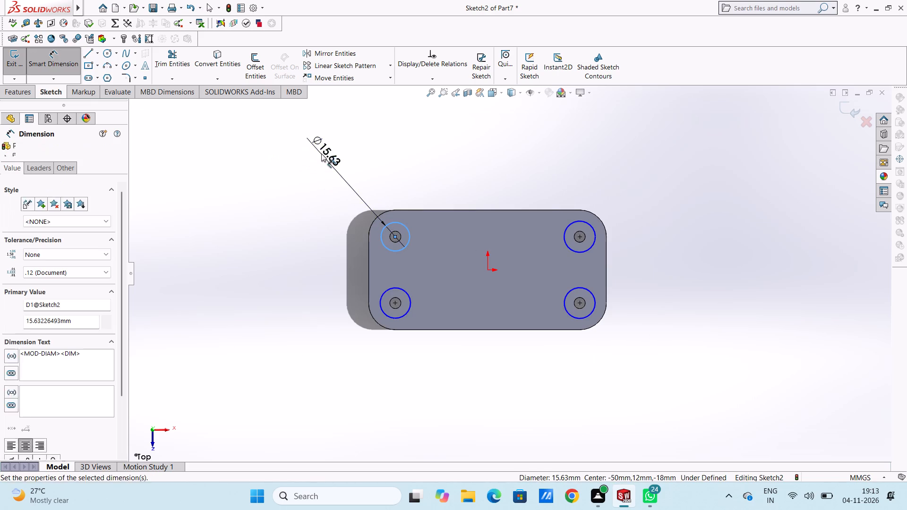
text(11)
key(Return)
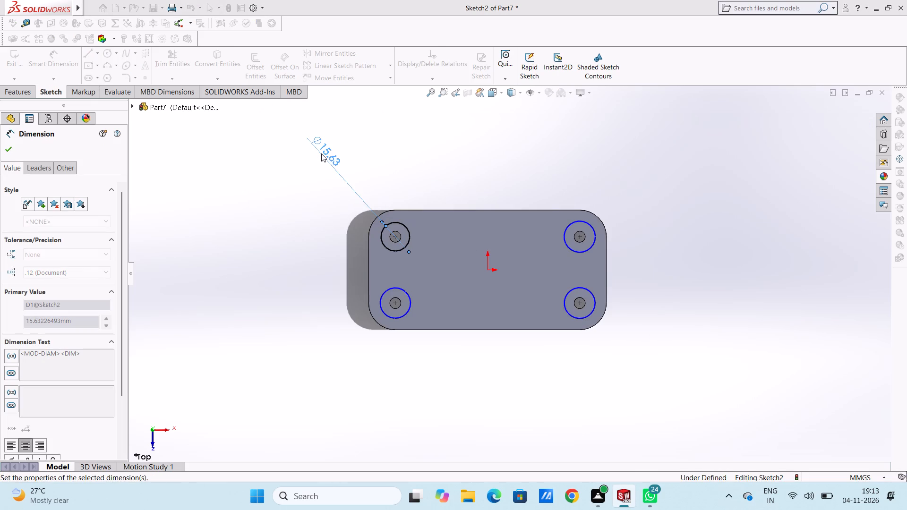
click(301, 200)
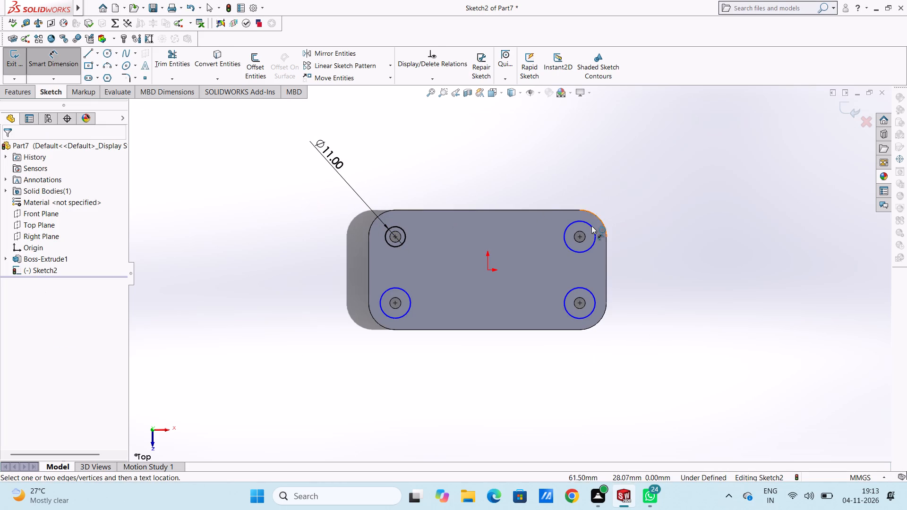
Dimension the new circles around the upper-right and lower-right holes with 11 mm diameters.
click(591, 226)
click(680, 190)
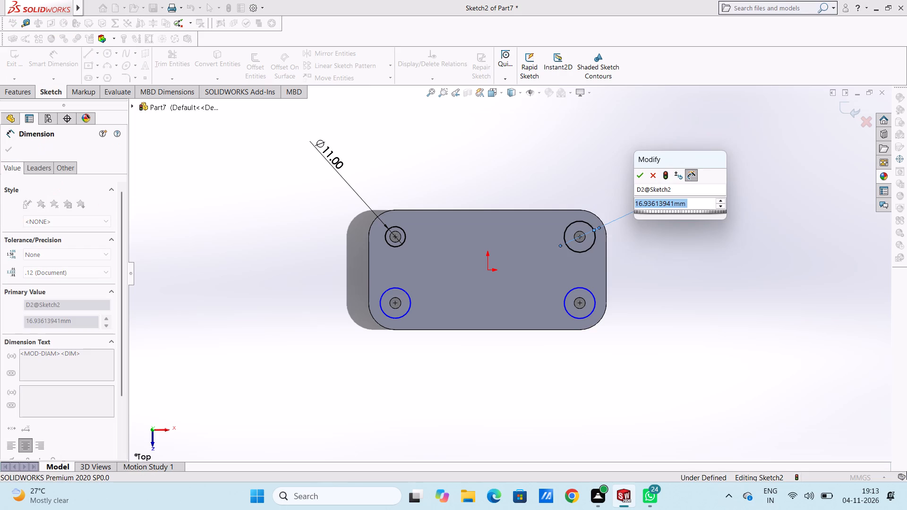
text(11)
key(Return)
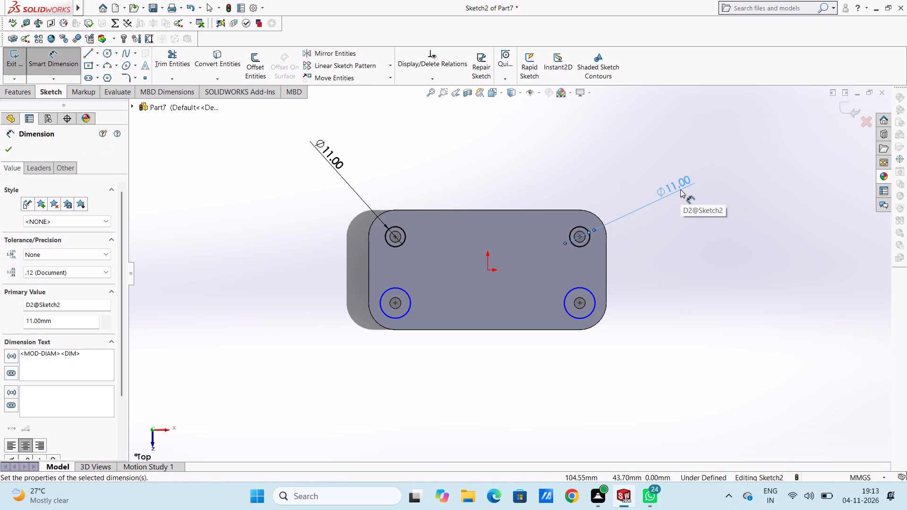
click(691, 252)
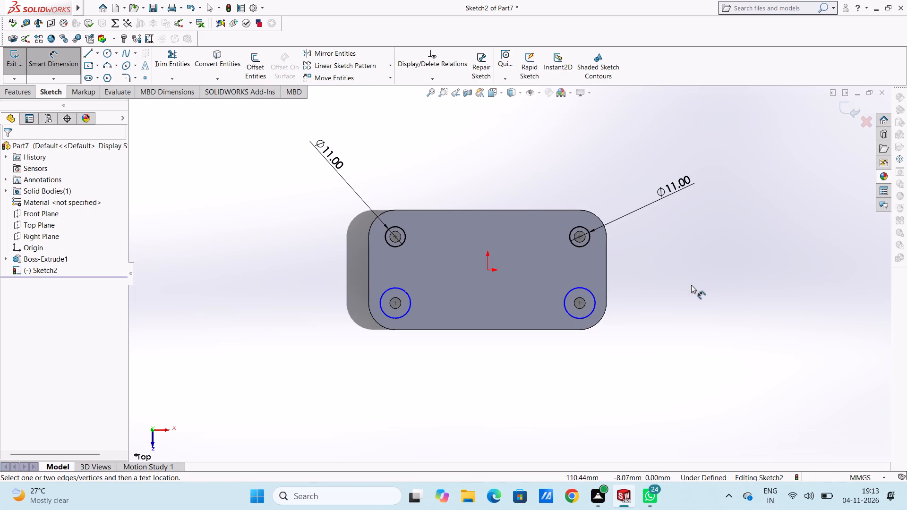
click(596, 302)
click(685, 218)
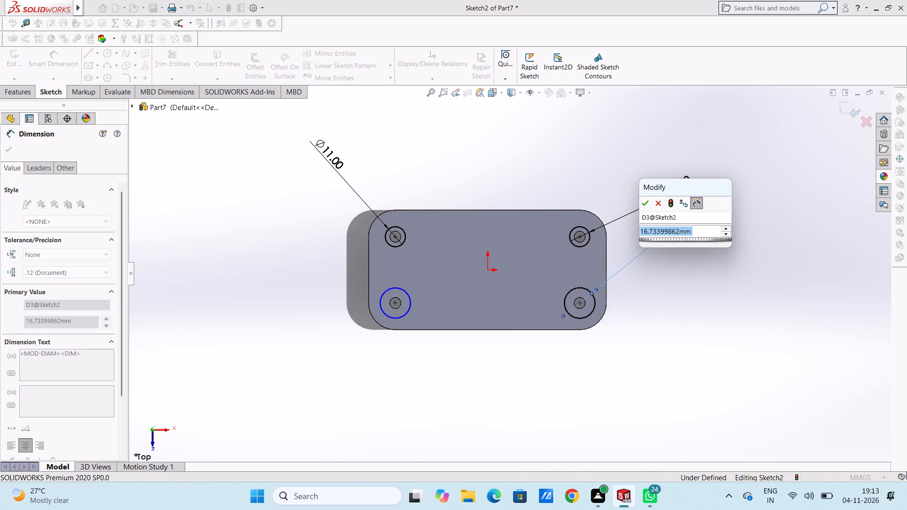
text(11)
key(Return)
click(690, 292)
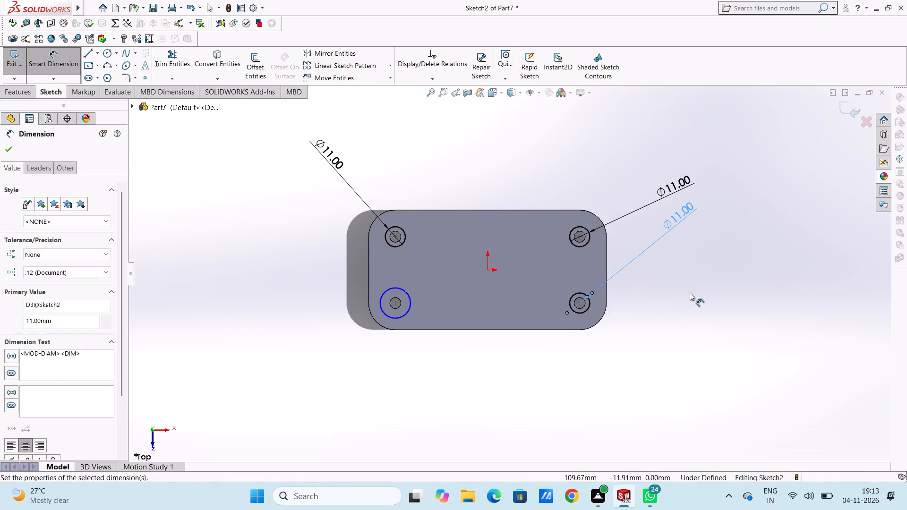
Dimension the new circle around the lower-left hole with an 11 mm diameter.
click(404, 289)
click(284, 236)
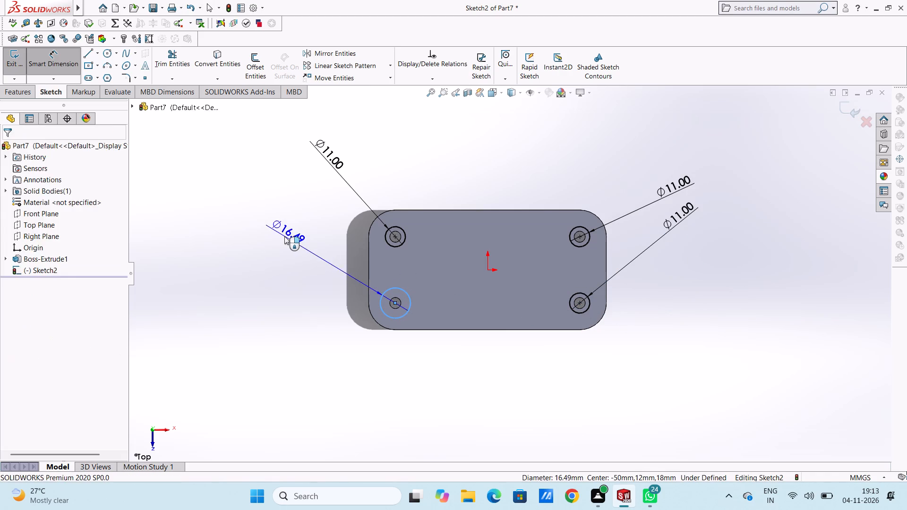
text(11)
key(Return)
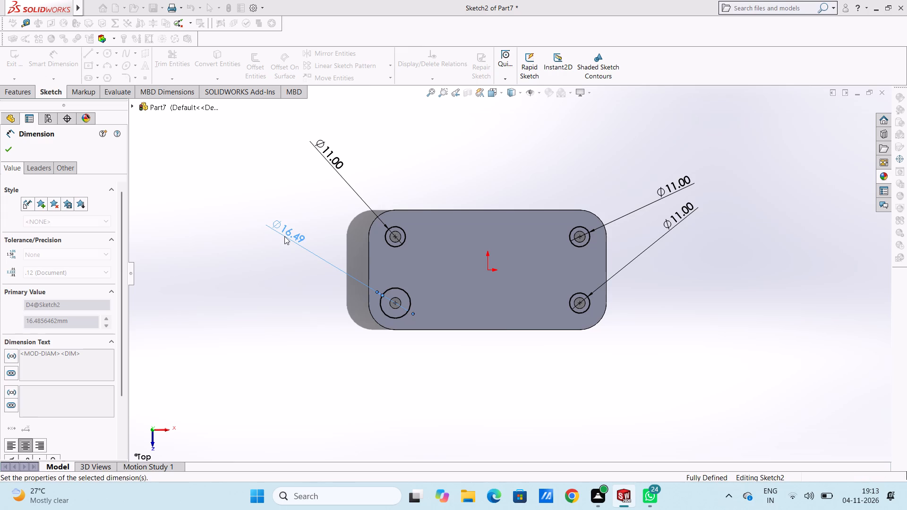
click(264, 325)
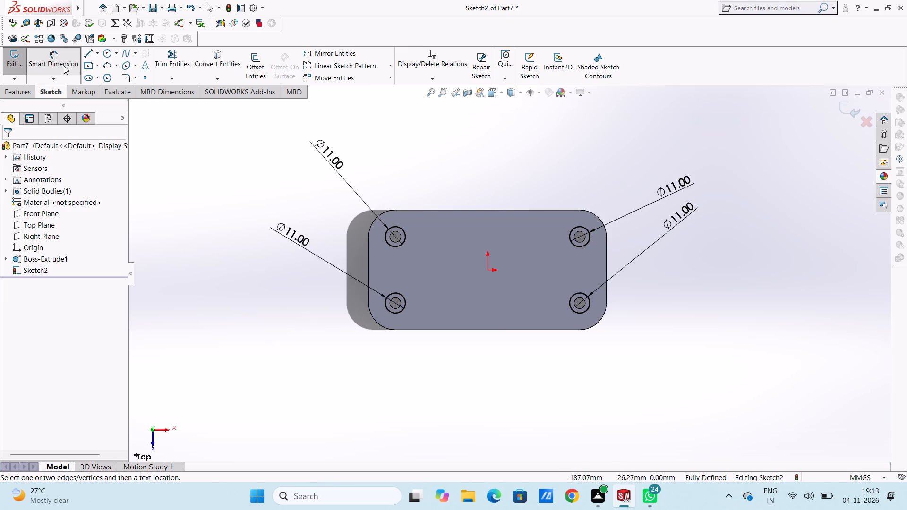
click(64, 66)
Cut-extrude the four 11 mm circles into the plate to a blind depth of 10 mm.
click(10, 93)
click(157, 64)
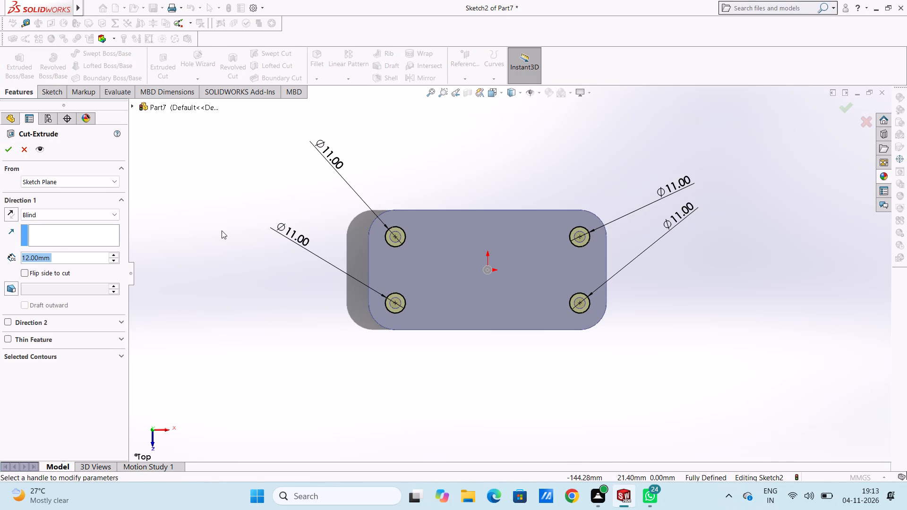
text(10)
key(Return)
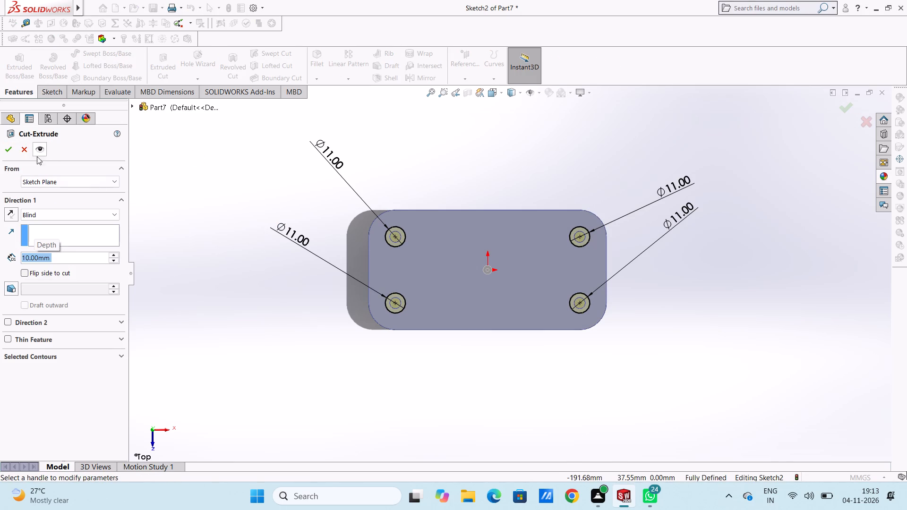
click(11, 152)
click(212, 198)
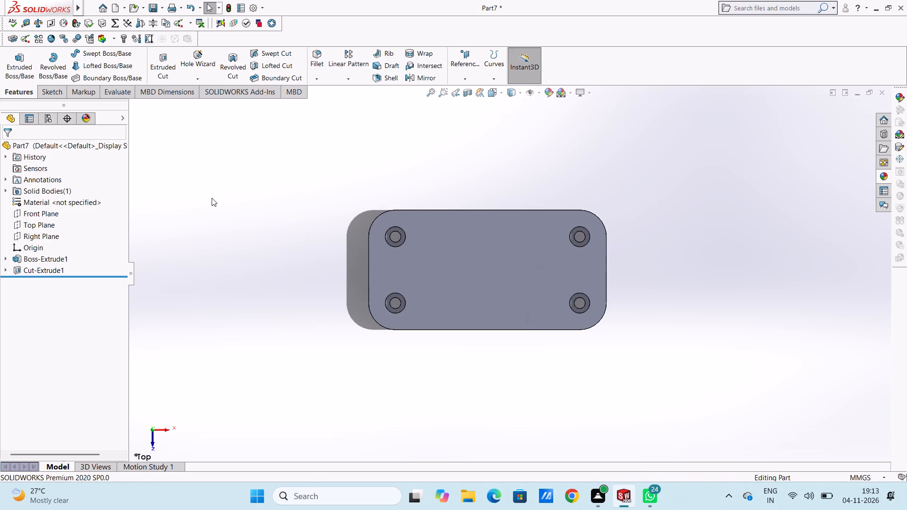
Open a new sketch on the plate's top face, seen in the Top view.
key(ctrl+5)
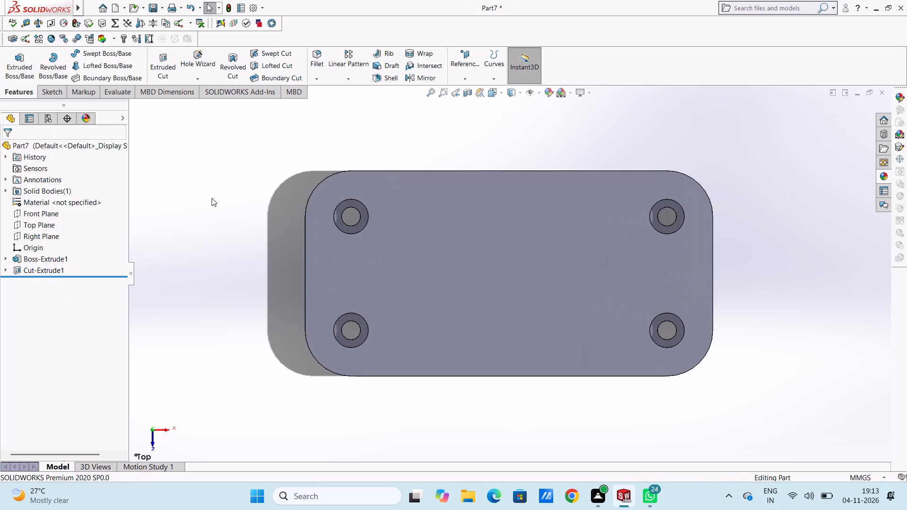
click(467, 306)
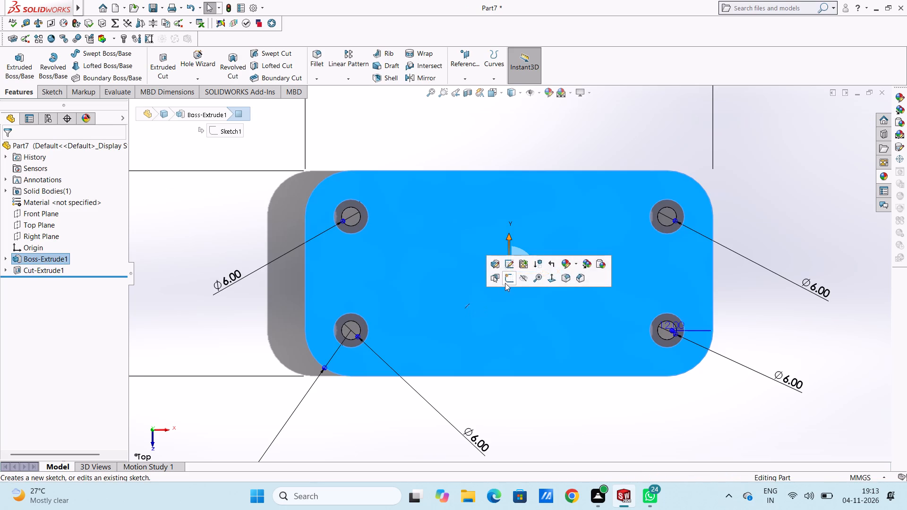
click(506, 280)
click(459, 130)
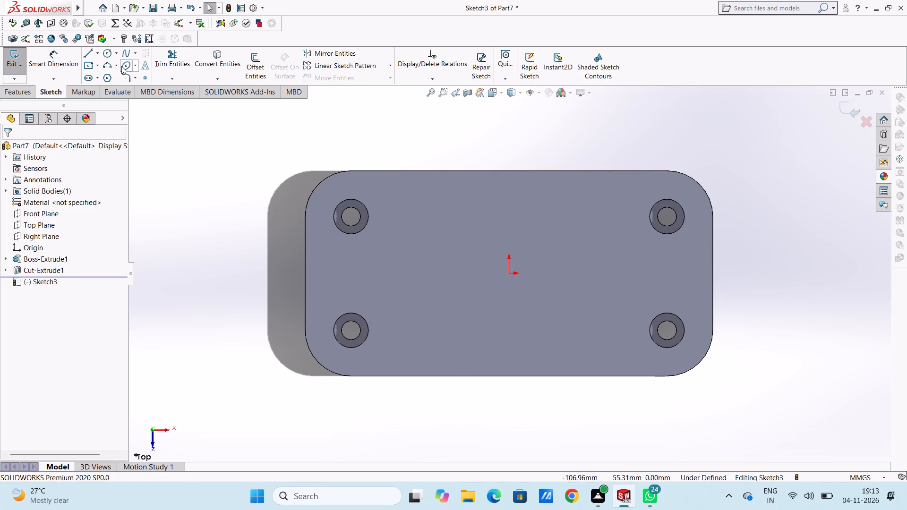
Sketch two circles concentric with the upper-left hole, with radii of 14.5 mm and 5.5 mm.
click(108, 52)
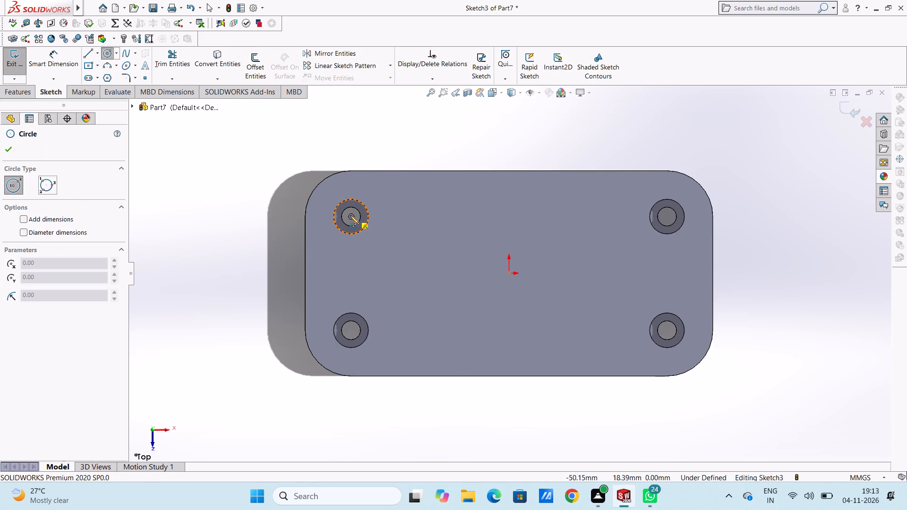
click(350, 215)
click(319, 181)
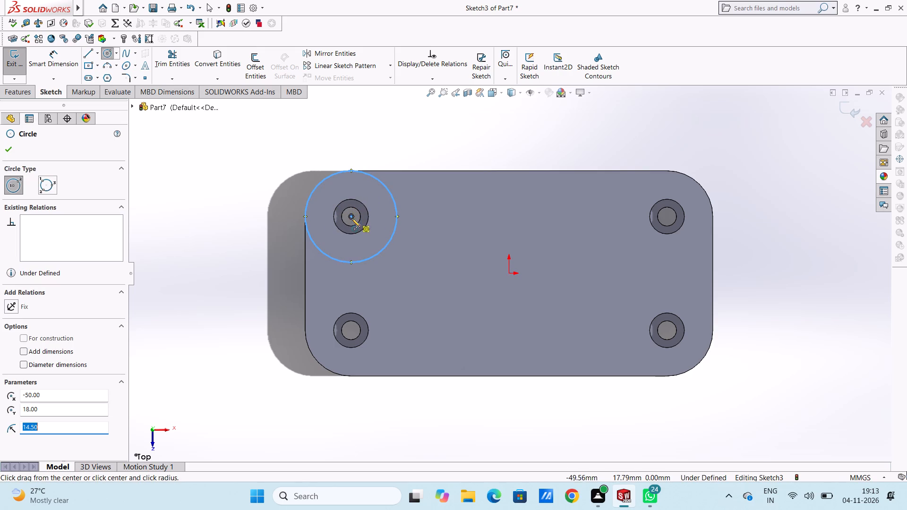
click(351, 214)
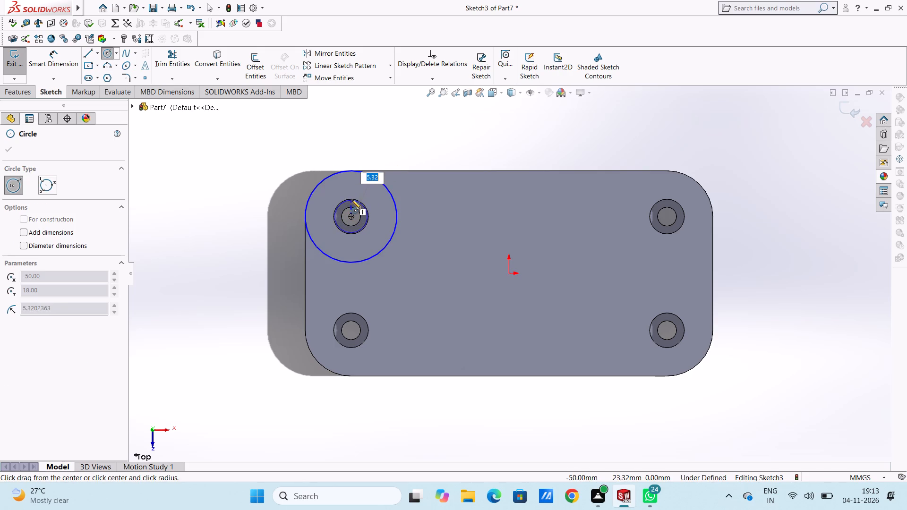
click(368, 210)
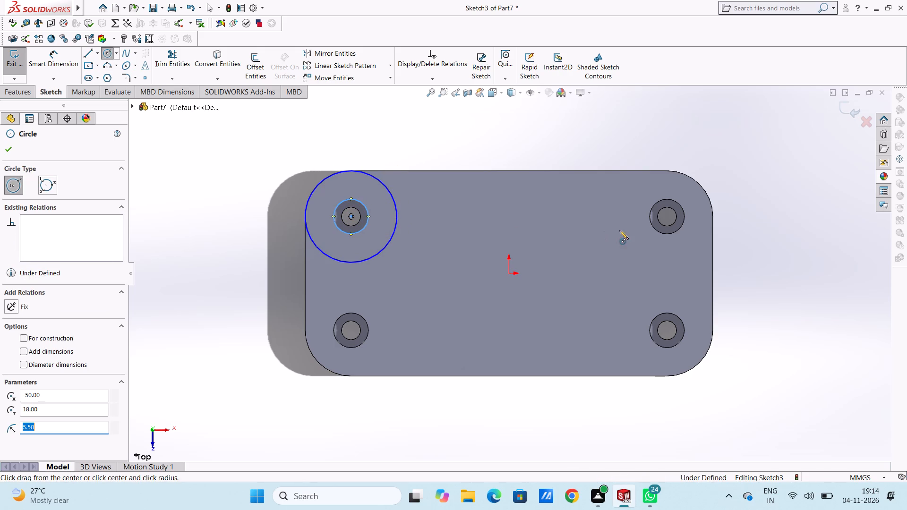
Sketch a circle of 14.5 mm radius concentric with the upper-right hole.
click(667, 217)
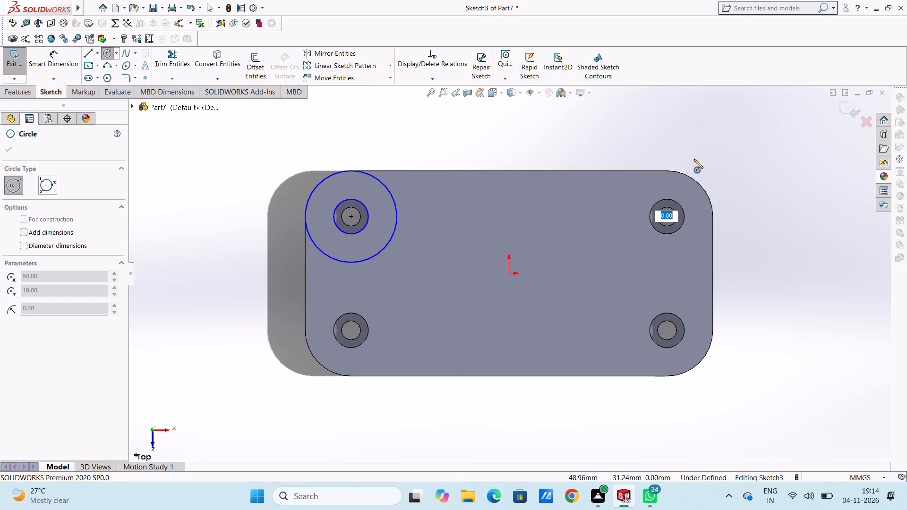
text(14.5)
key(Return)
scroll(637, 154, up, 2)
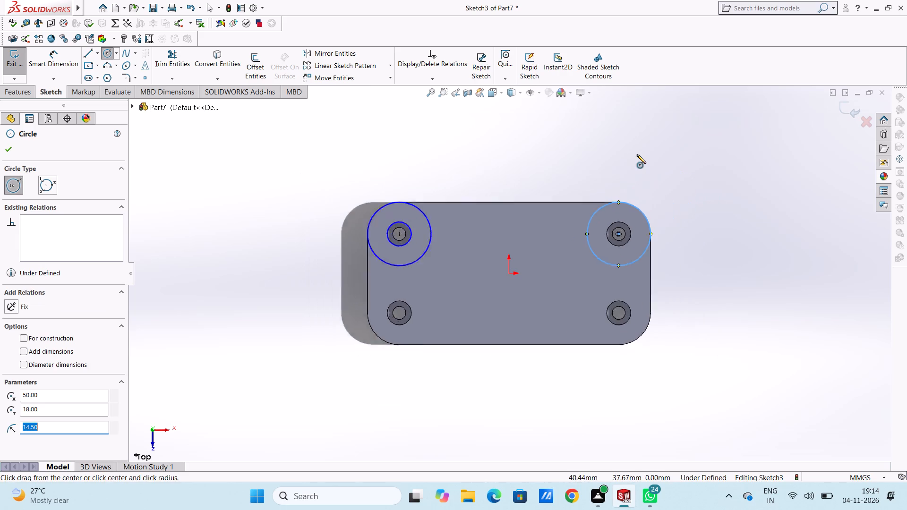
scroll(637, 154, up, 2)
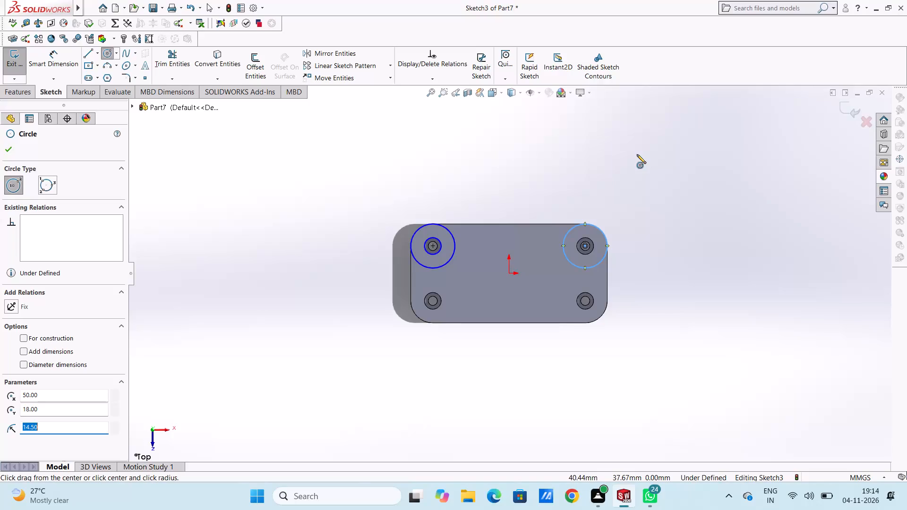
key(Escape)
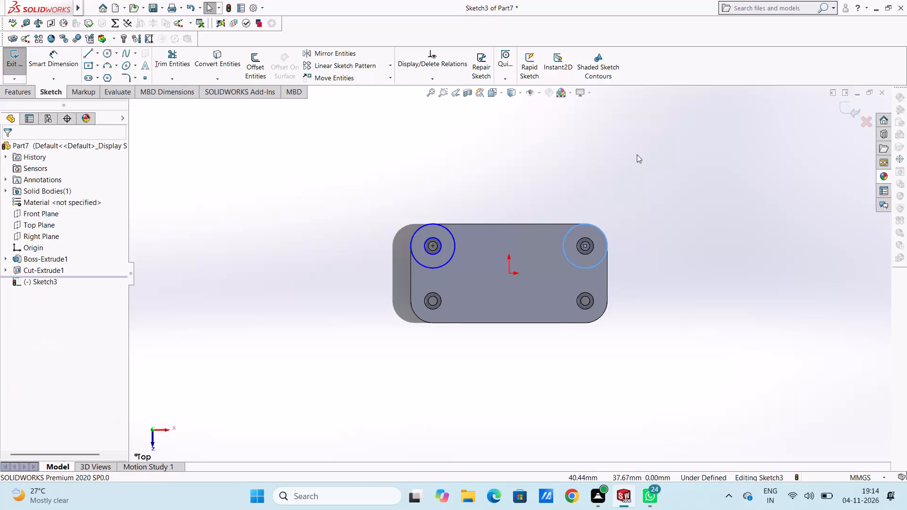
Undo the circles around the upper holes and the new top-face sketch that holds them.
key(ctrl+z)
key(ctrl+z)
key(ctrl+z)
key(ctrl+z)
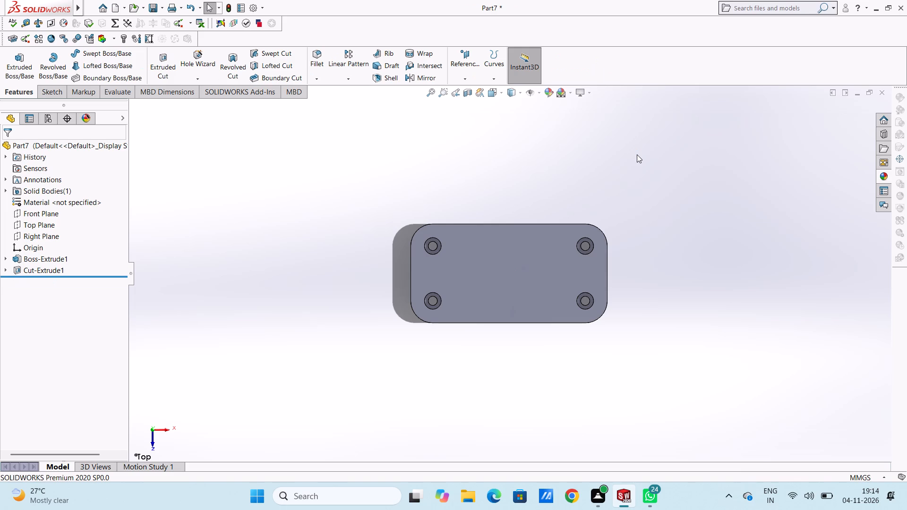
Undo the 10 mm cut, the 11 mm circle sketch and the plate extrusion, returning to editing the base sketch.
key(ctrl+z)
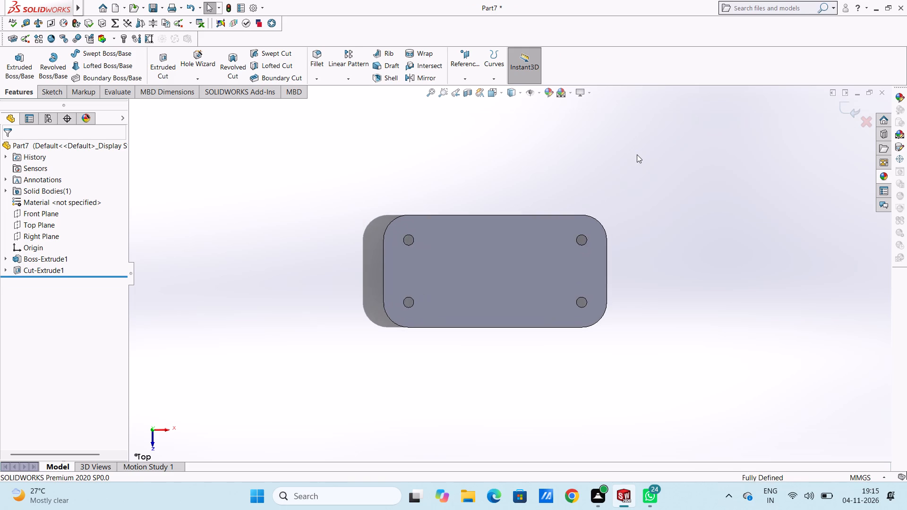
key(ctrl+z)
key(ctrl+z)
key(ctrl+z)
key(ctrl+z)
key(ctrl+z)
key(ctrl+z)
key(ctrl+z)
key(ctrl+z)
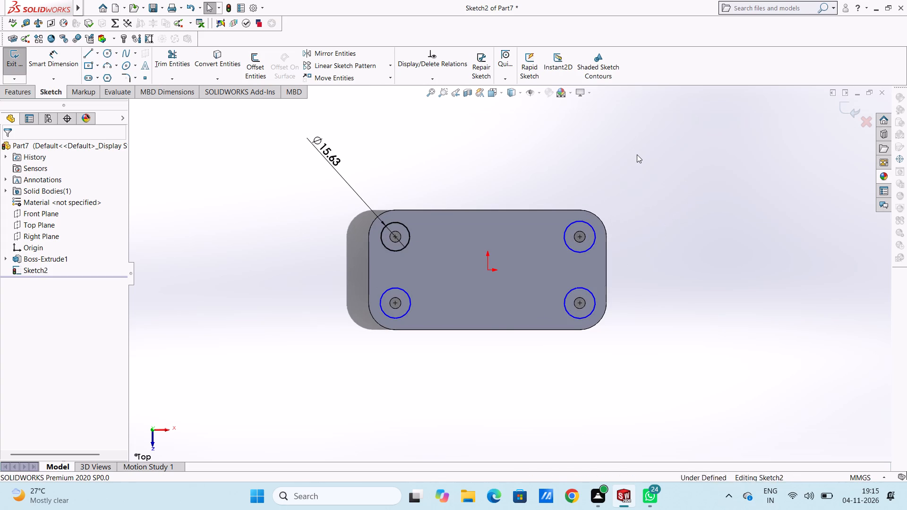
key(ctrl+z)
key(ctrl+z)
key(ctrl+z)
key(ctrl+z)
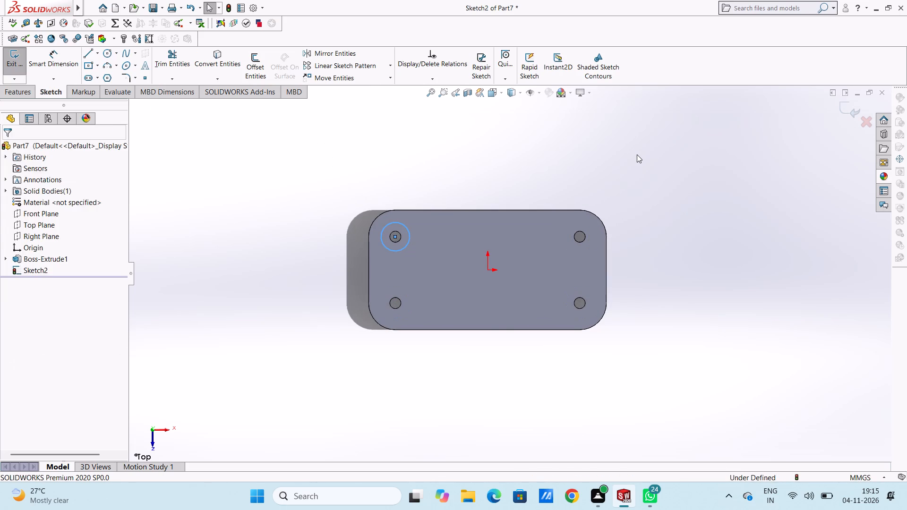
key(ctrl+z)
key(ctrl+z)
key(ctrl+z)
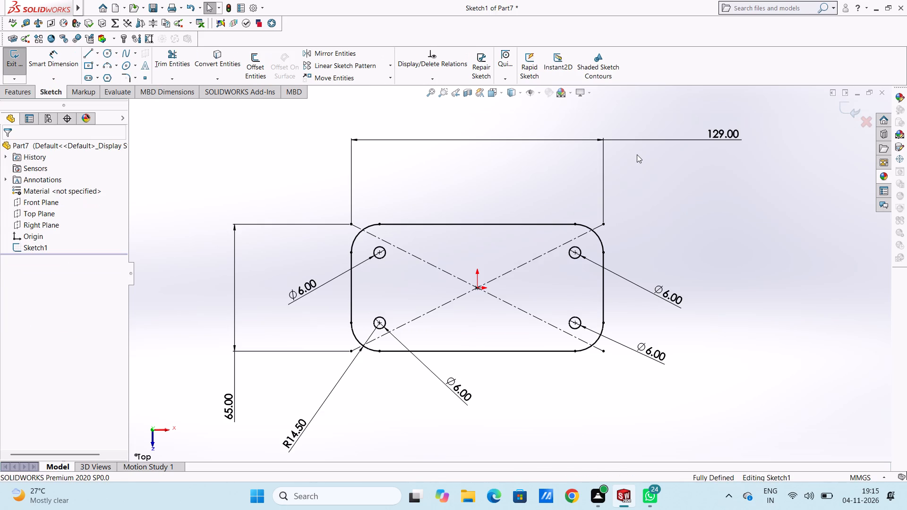
Set the vertical dimension of the rounded rectangle to 85 mm in the base sketch.
double_click(231, 407)
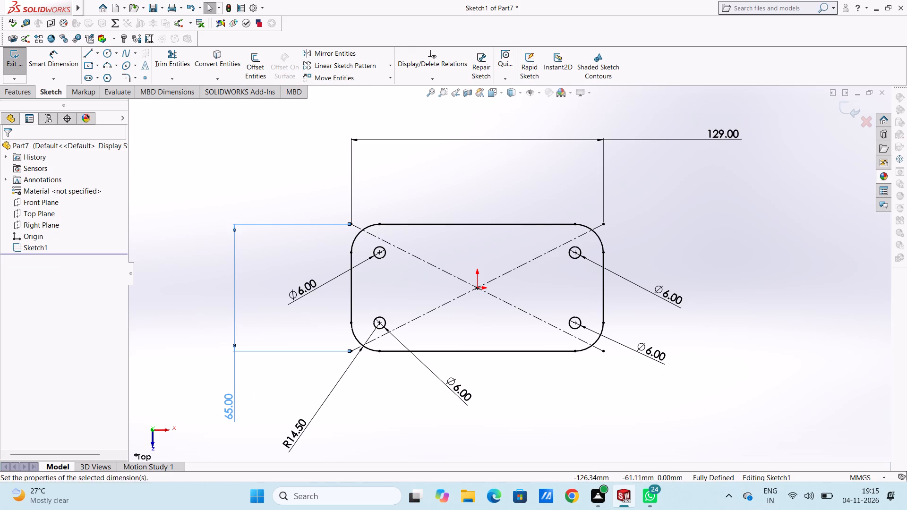
text(85)
key(Return)
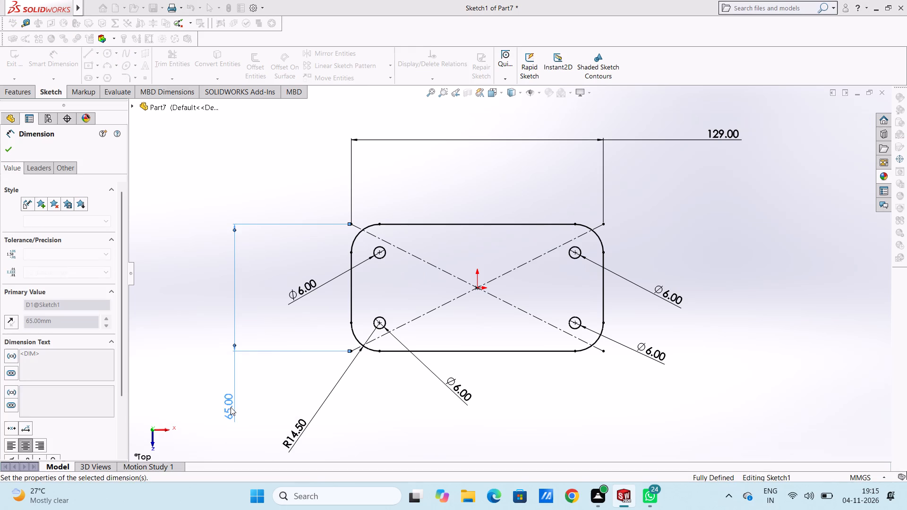
click(282, 340)
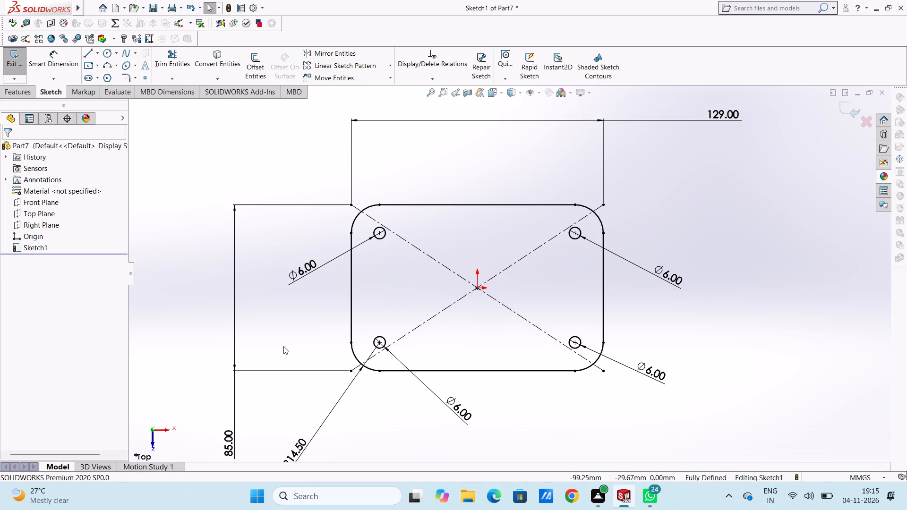
Extrude the rounded rectangle with its four 6 mm holes to a blind depth of 12 mm.
click(22, 92)
click(17, 63)
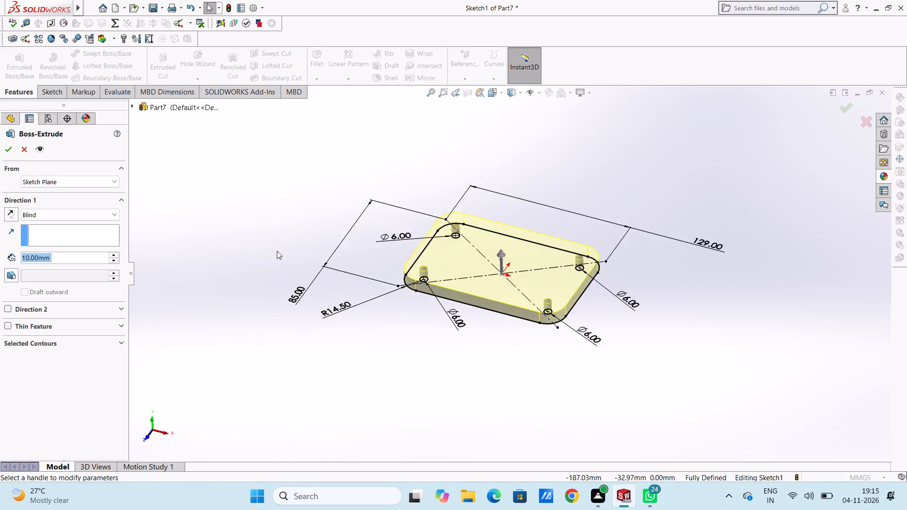
text(12)
key(Return)
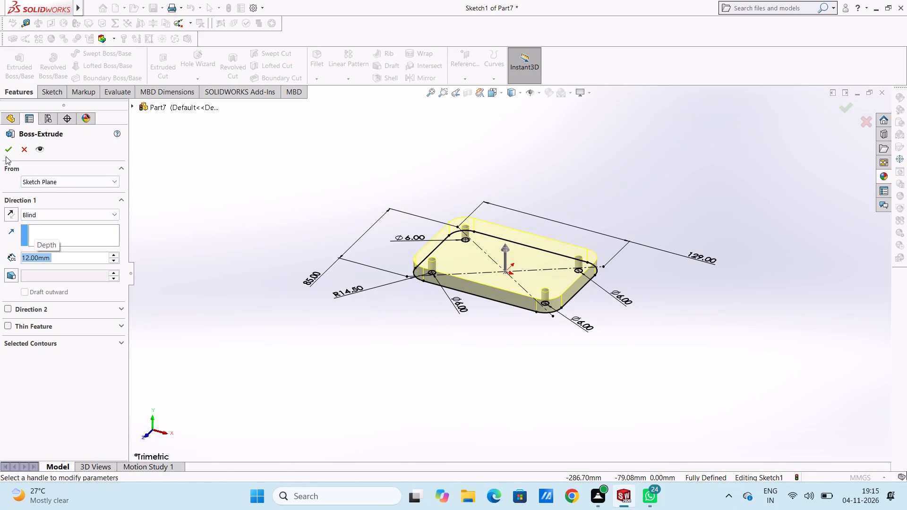
click(10, 150)
click(251, 206)
Open a new sketch on the resized plate's top face, seen in the Top view.
middle_drag(261, 221, 279, 376)
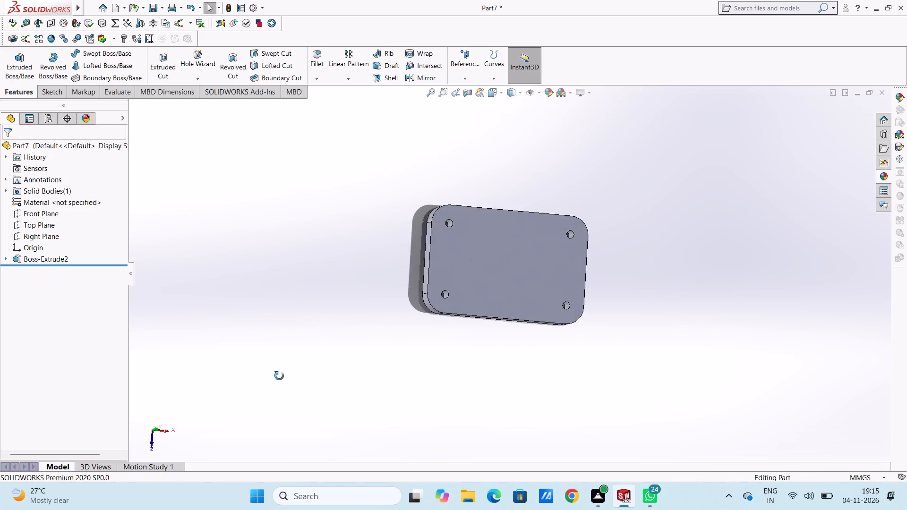
middle_drag(279, 376, 267, 364)
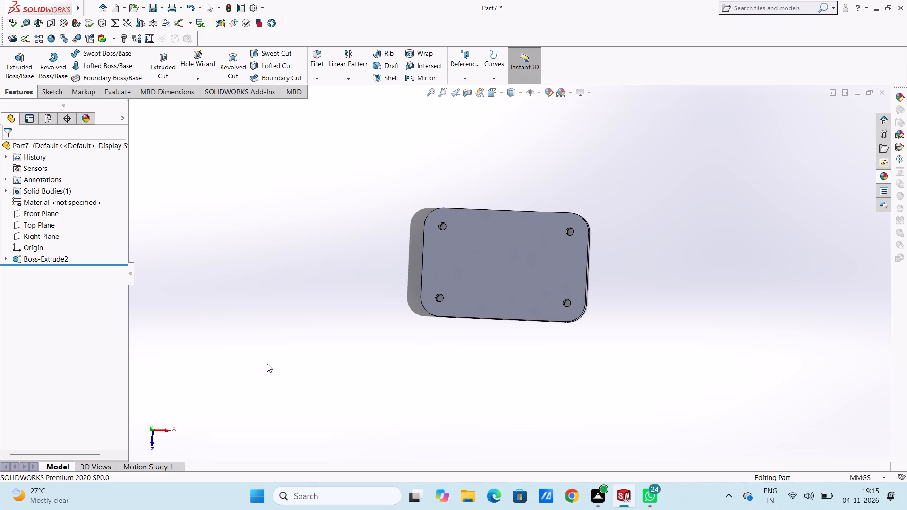
key(ctrl+5)
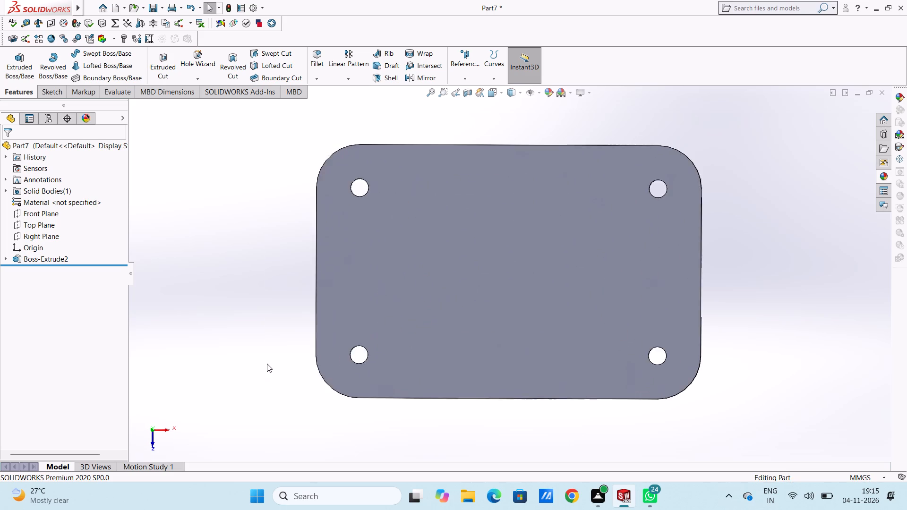
click(482, 270)
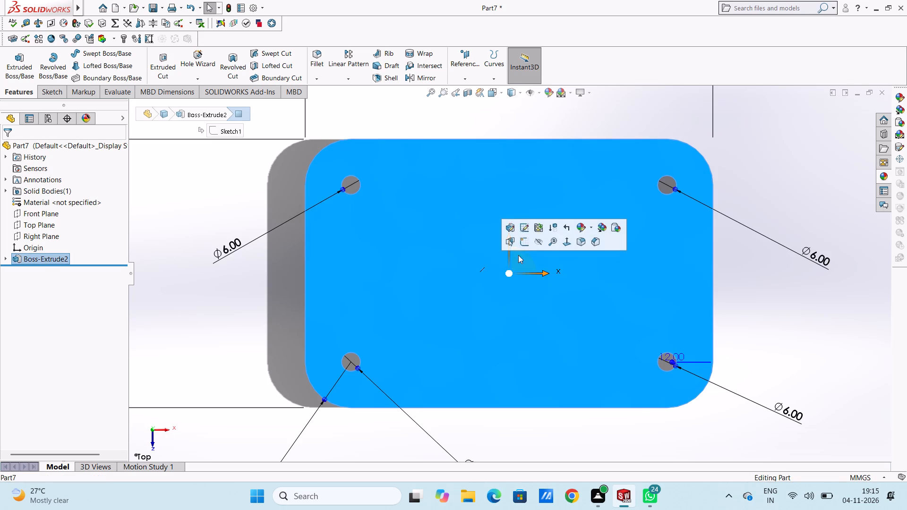
click(525, 245)
click(494, 131)
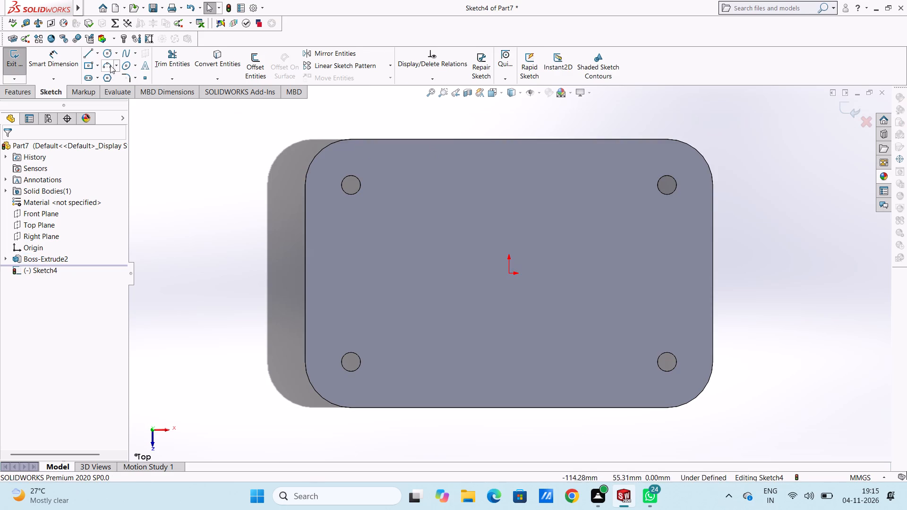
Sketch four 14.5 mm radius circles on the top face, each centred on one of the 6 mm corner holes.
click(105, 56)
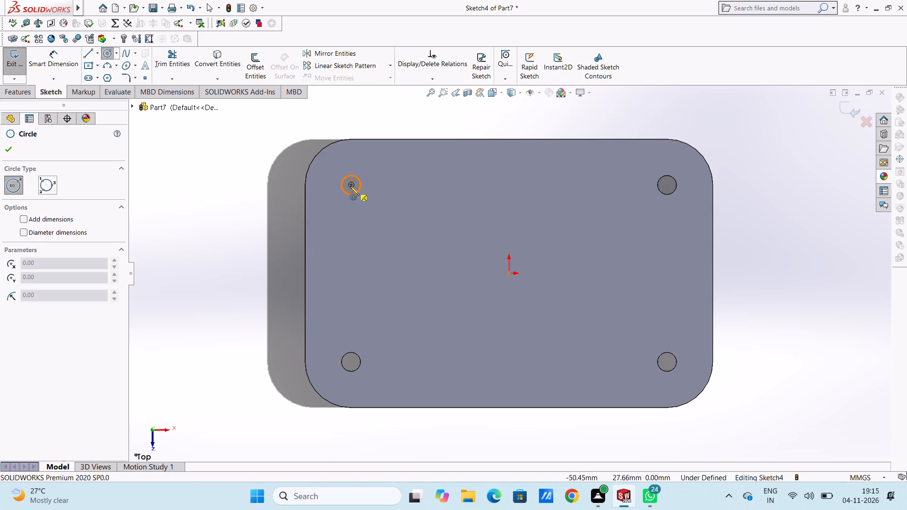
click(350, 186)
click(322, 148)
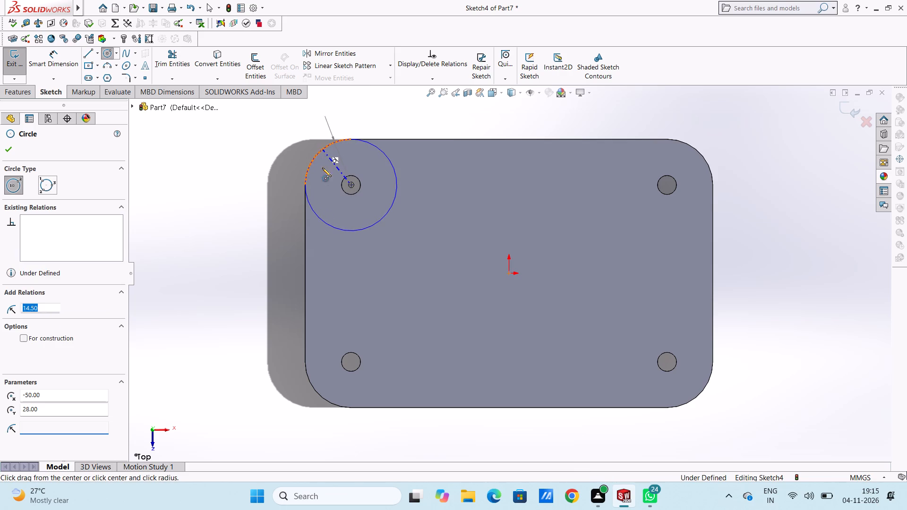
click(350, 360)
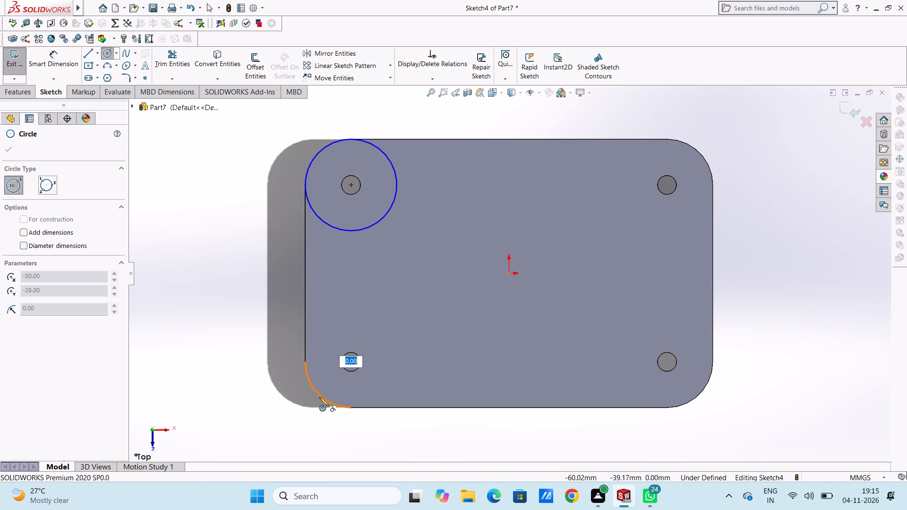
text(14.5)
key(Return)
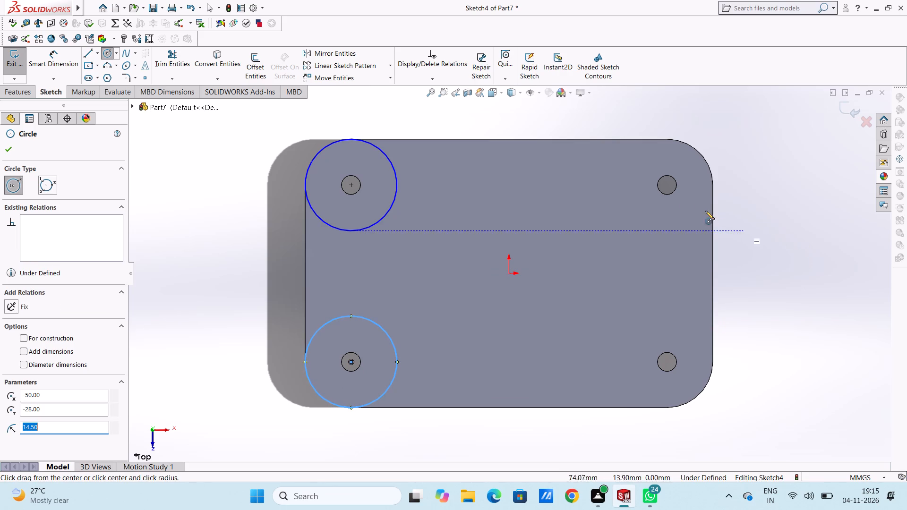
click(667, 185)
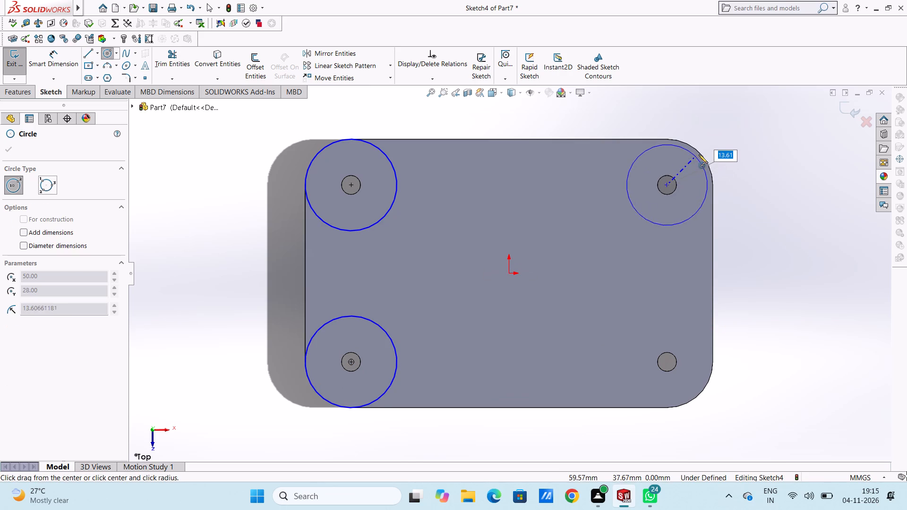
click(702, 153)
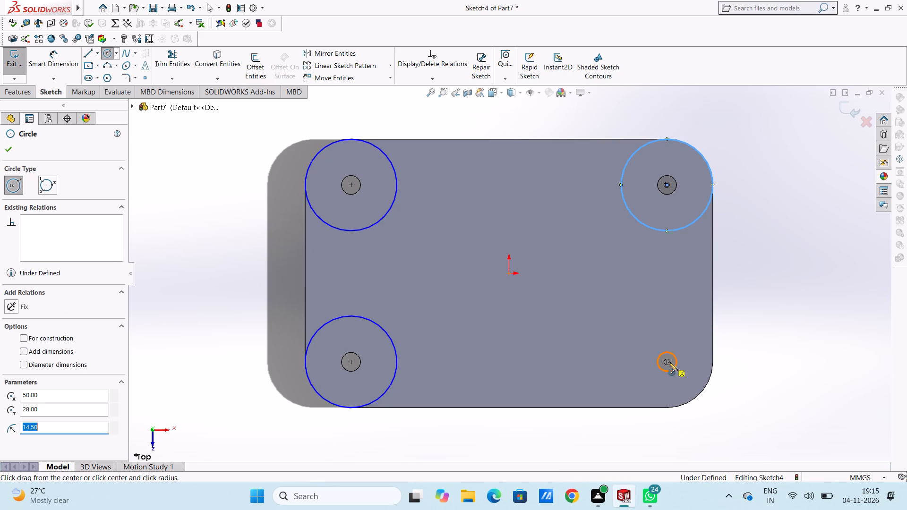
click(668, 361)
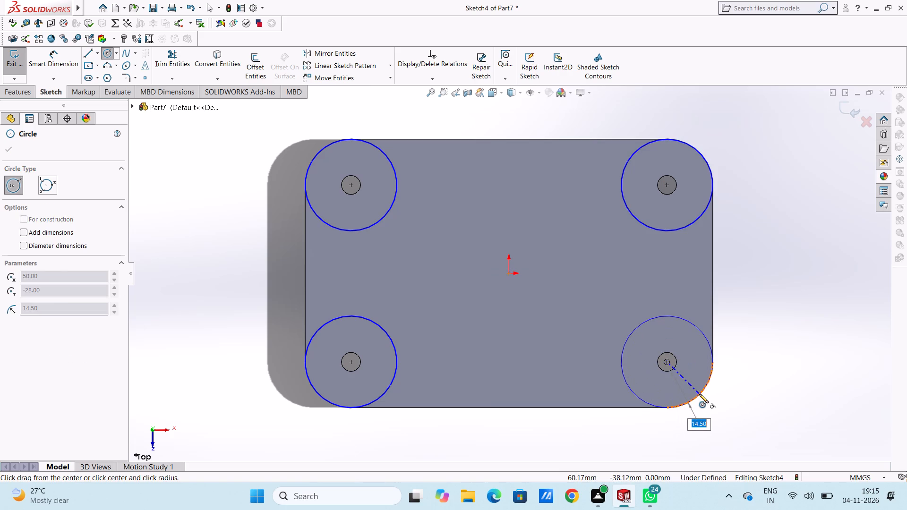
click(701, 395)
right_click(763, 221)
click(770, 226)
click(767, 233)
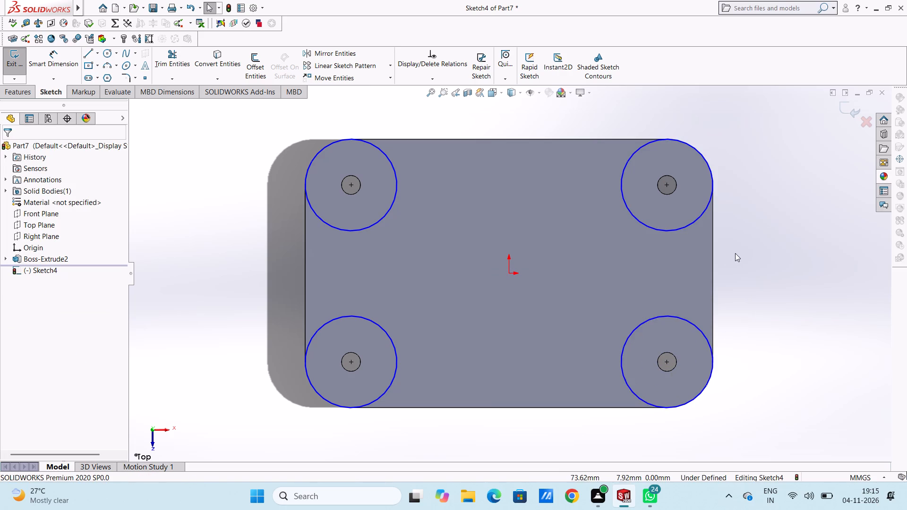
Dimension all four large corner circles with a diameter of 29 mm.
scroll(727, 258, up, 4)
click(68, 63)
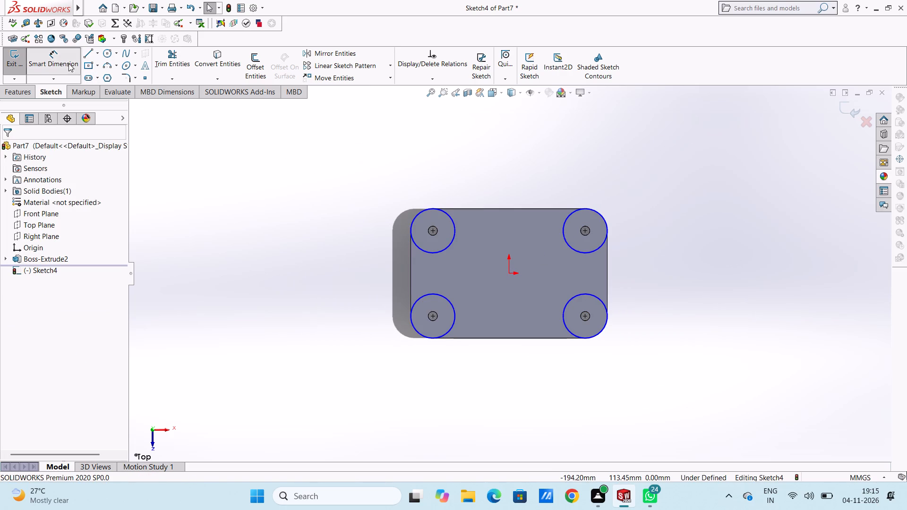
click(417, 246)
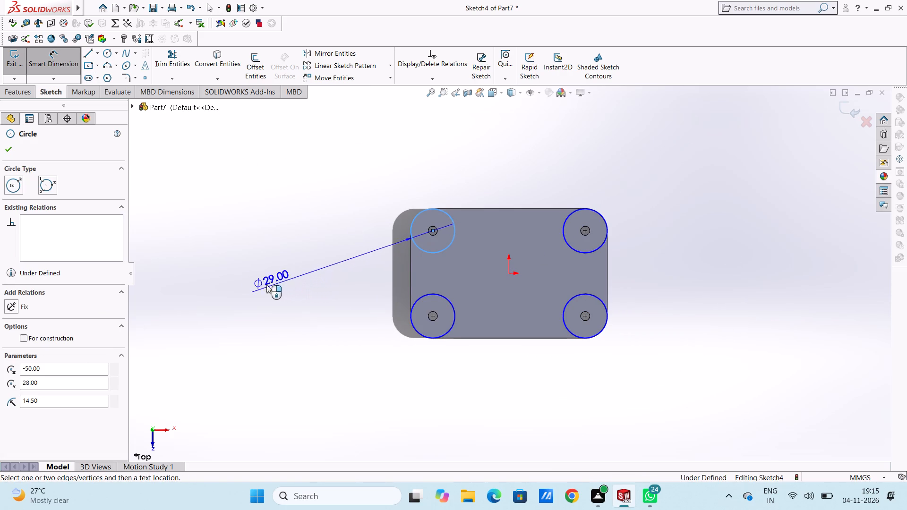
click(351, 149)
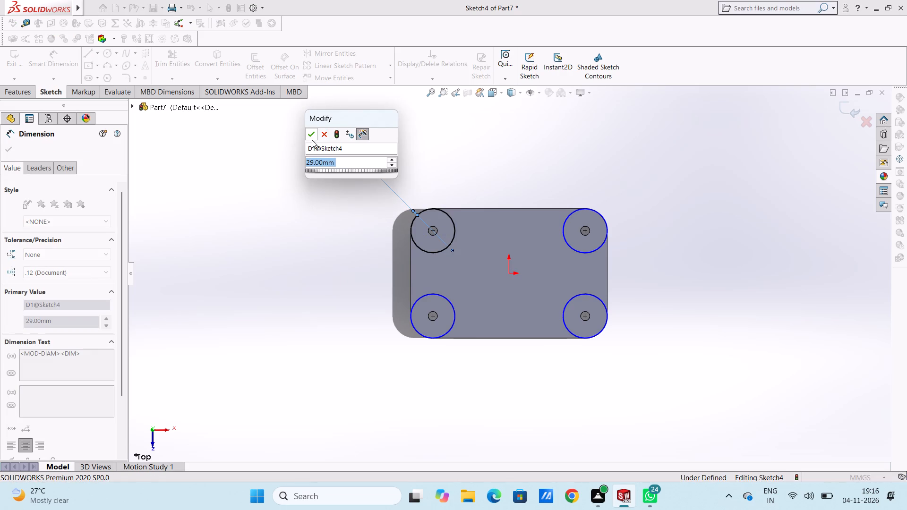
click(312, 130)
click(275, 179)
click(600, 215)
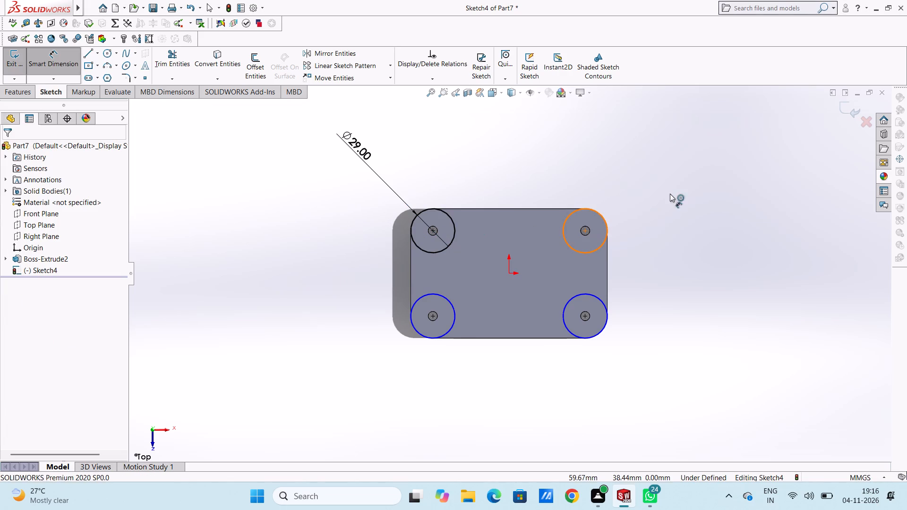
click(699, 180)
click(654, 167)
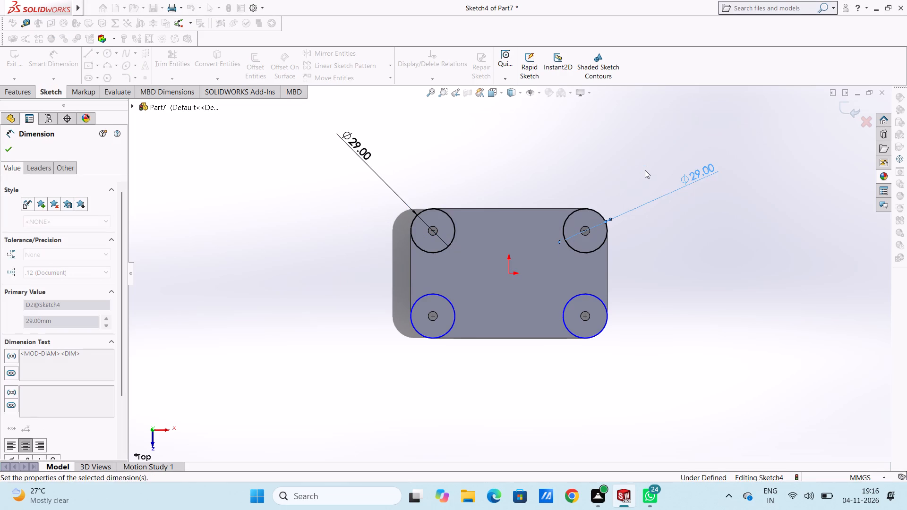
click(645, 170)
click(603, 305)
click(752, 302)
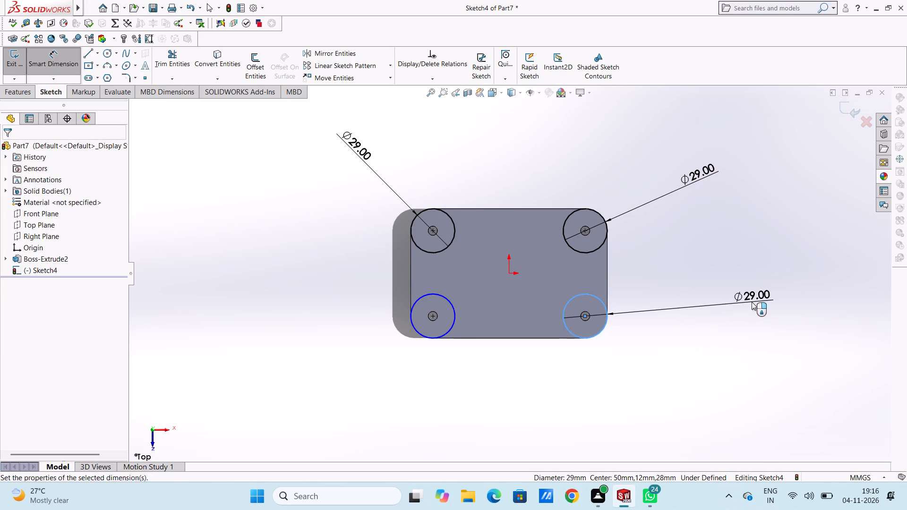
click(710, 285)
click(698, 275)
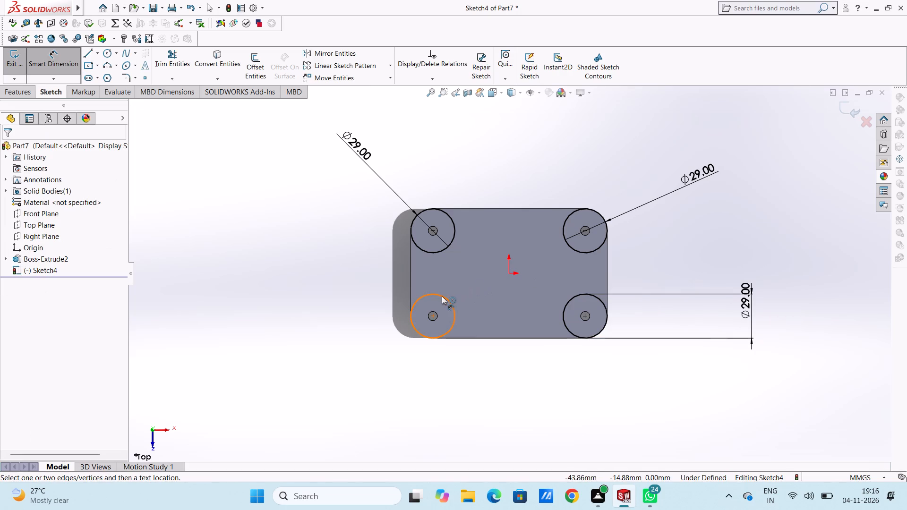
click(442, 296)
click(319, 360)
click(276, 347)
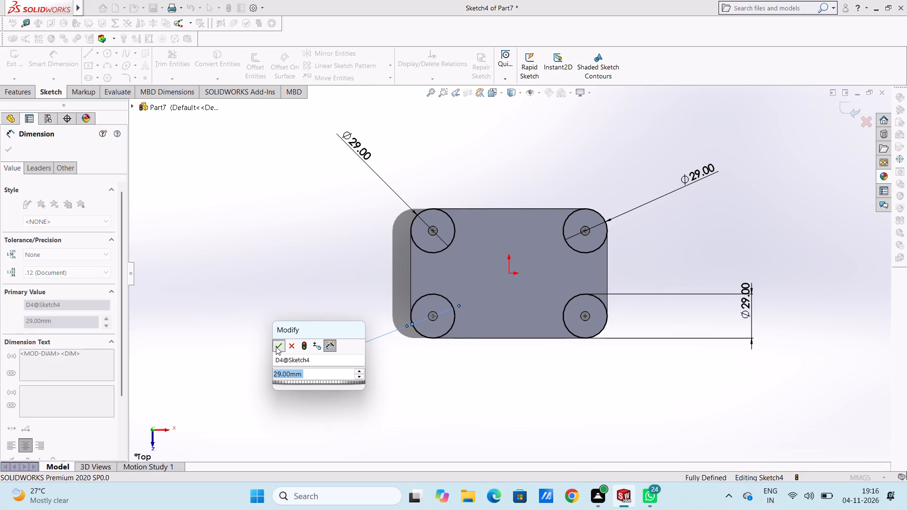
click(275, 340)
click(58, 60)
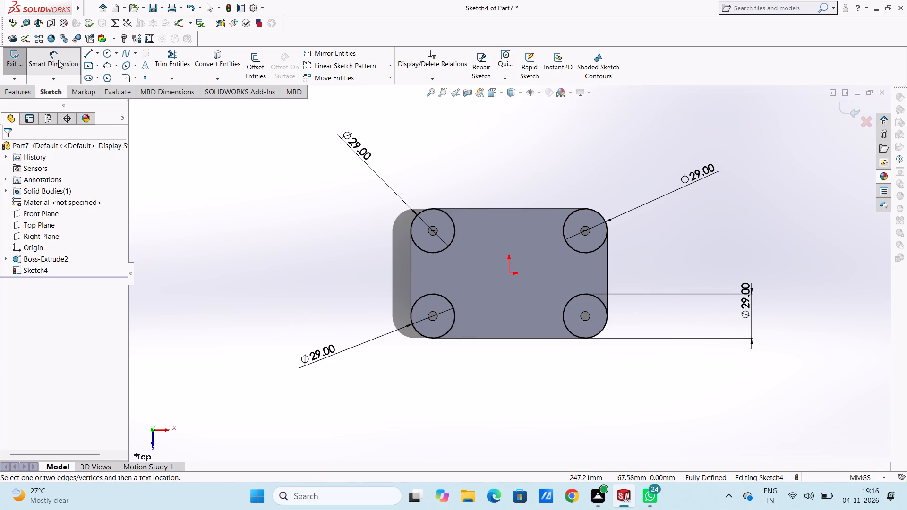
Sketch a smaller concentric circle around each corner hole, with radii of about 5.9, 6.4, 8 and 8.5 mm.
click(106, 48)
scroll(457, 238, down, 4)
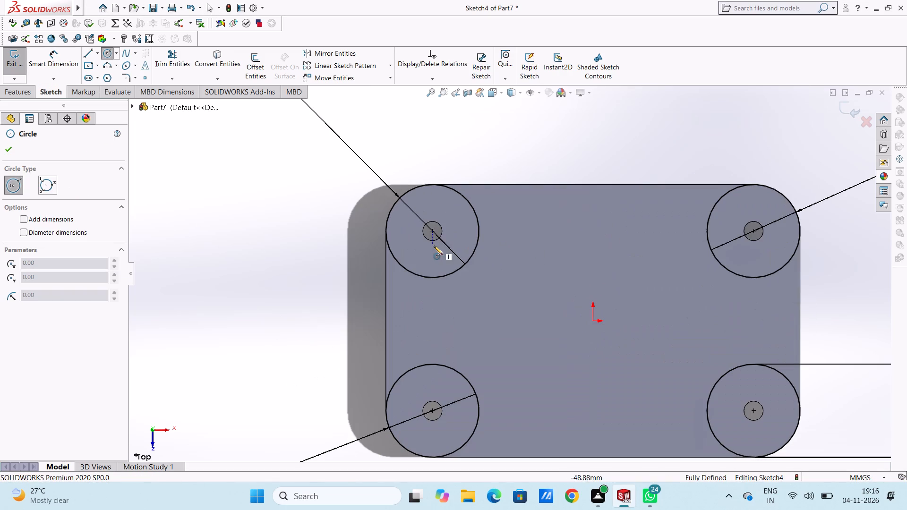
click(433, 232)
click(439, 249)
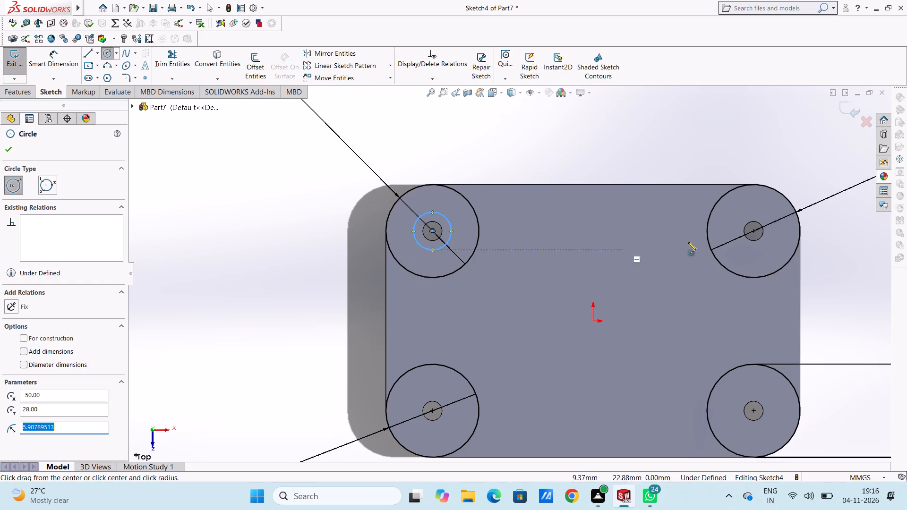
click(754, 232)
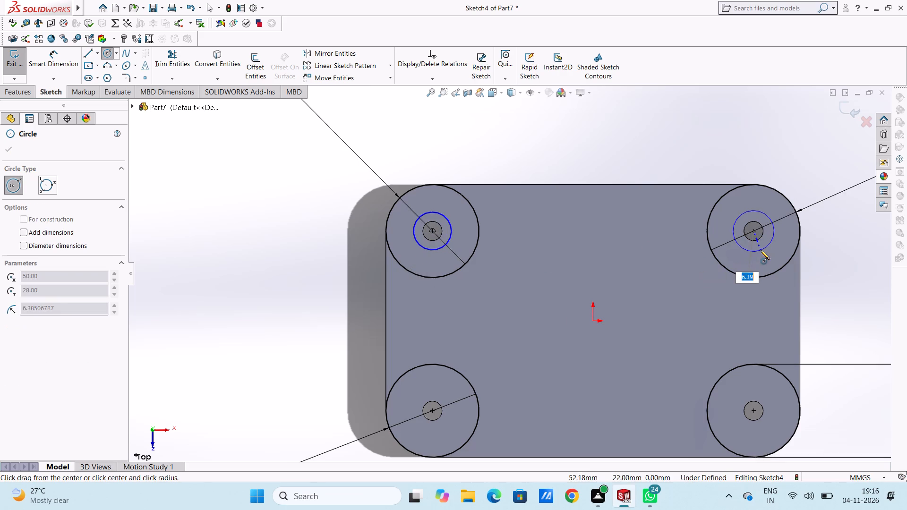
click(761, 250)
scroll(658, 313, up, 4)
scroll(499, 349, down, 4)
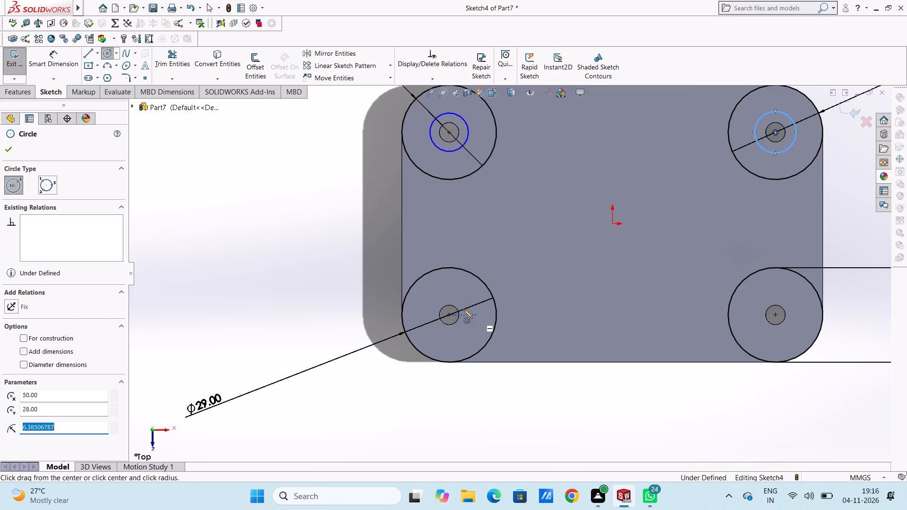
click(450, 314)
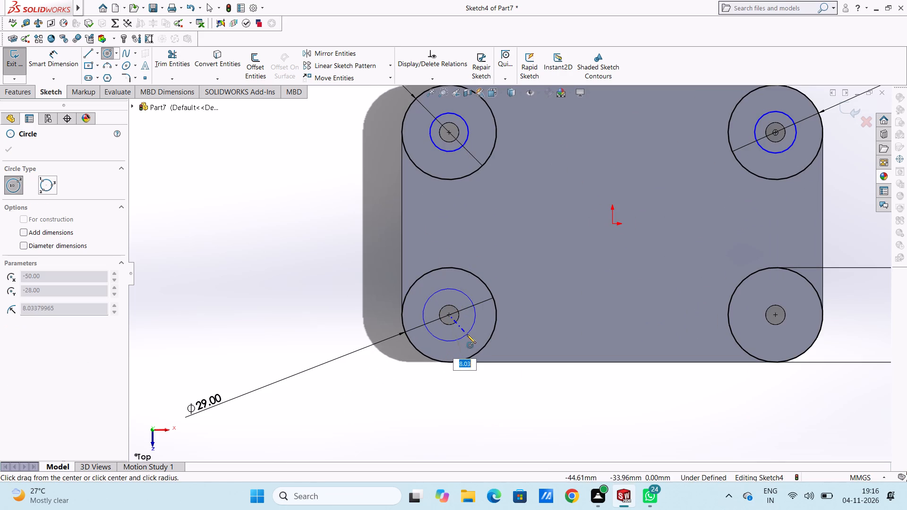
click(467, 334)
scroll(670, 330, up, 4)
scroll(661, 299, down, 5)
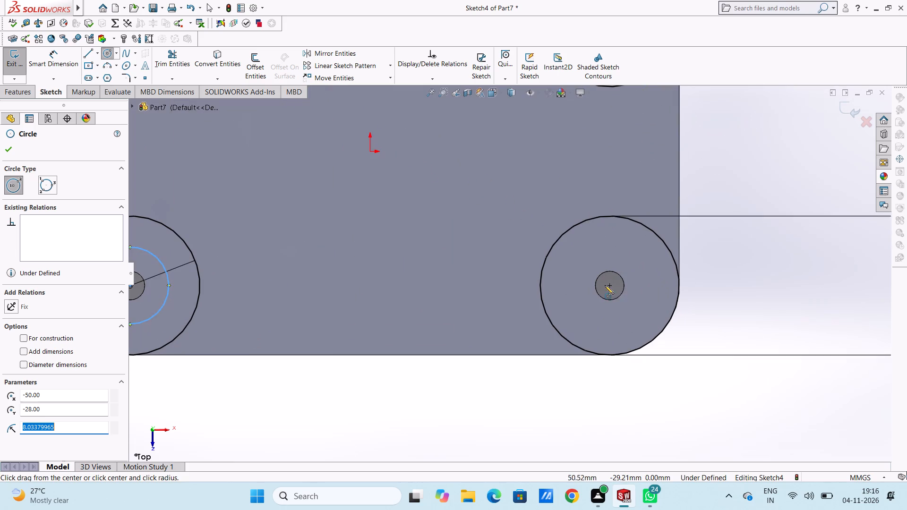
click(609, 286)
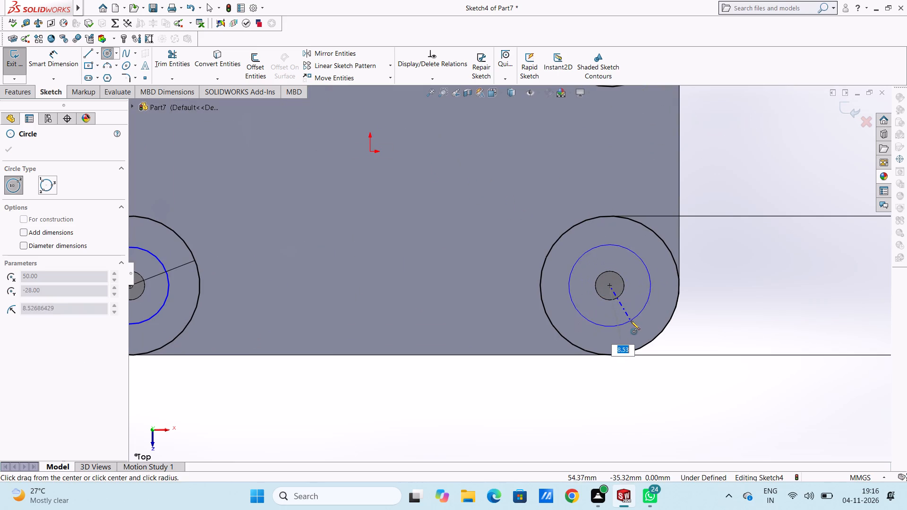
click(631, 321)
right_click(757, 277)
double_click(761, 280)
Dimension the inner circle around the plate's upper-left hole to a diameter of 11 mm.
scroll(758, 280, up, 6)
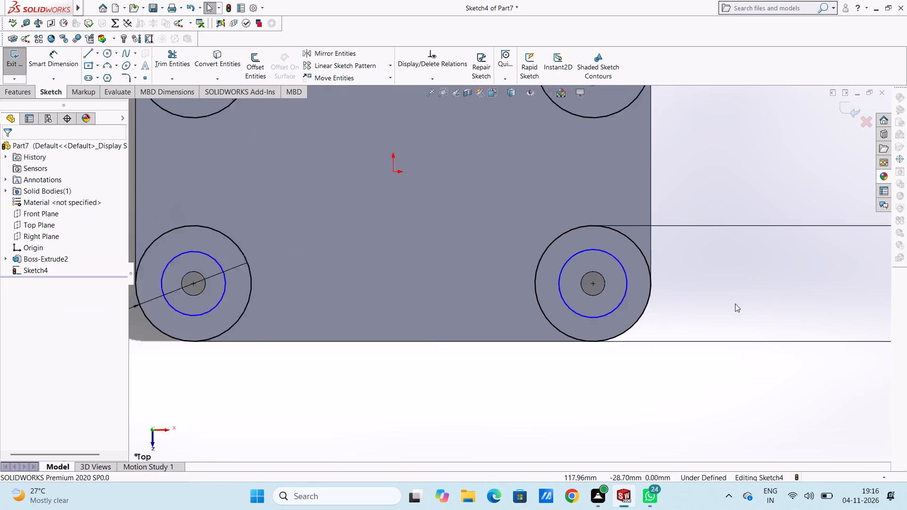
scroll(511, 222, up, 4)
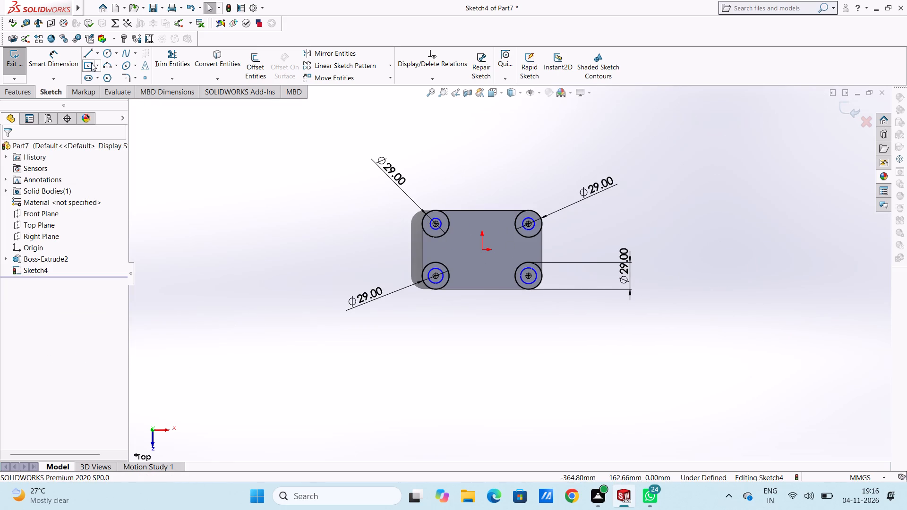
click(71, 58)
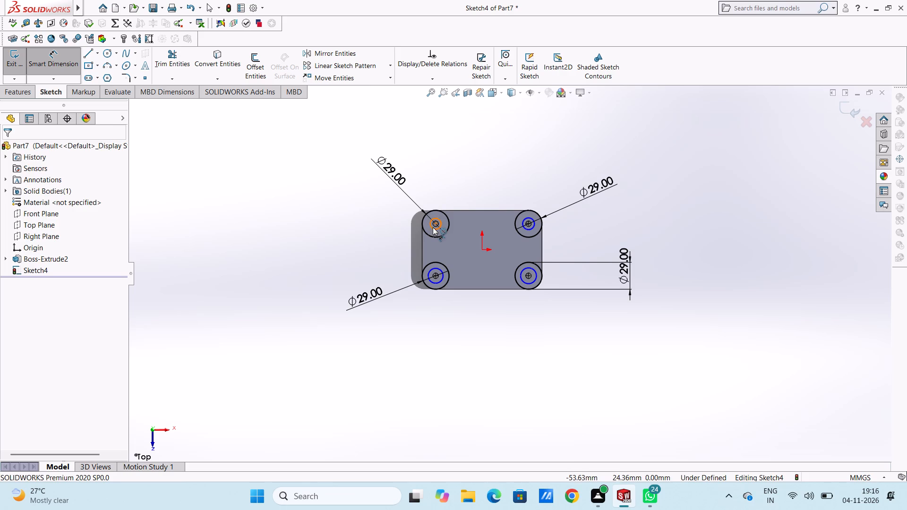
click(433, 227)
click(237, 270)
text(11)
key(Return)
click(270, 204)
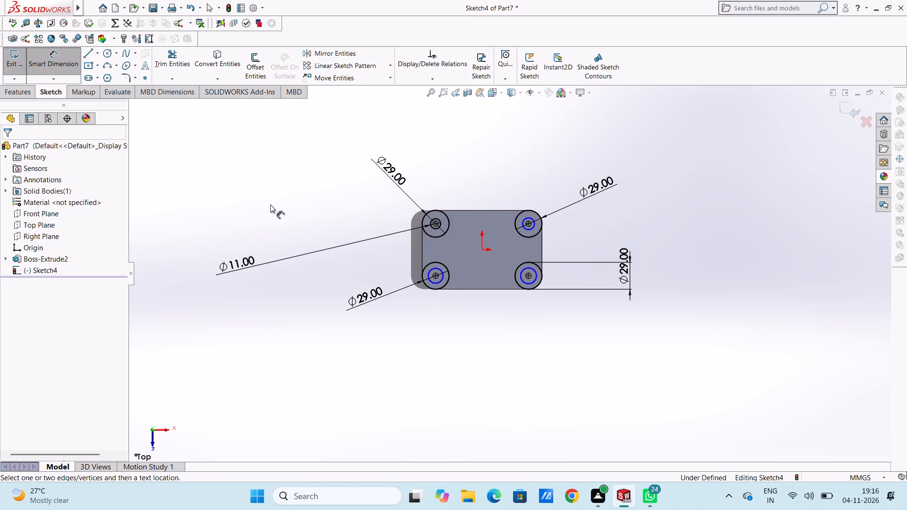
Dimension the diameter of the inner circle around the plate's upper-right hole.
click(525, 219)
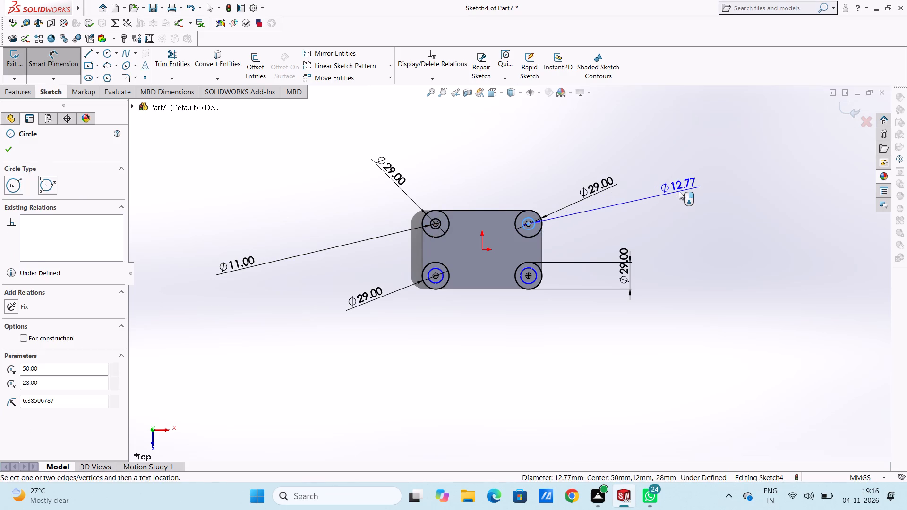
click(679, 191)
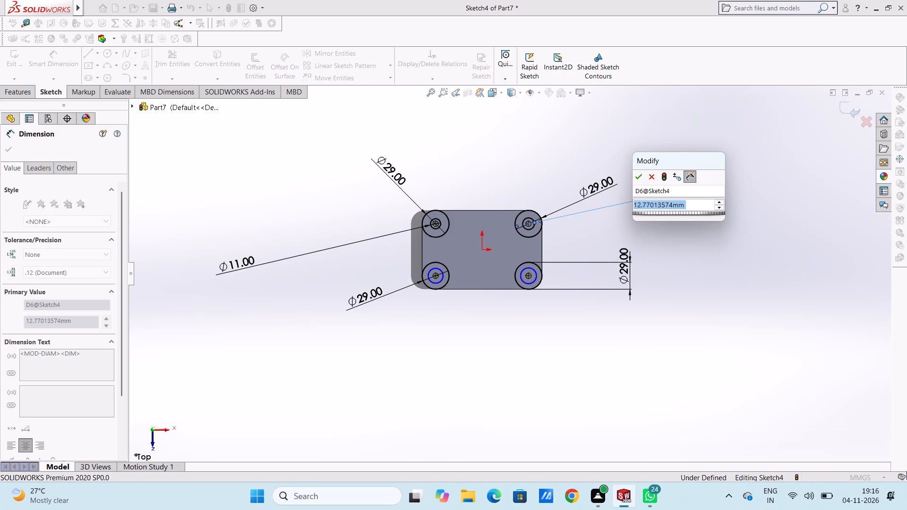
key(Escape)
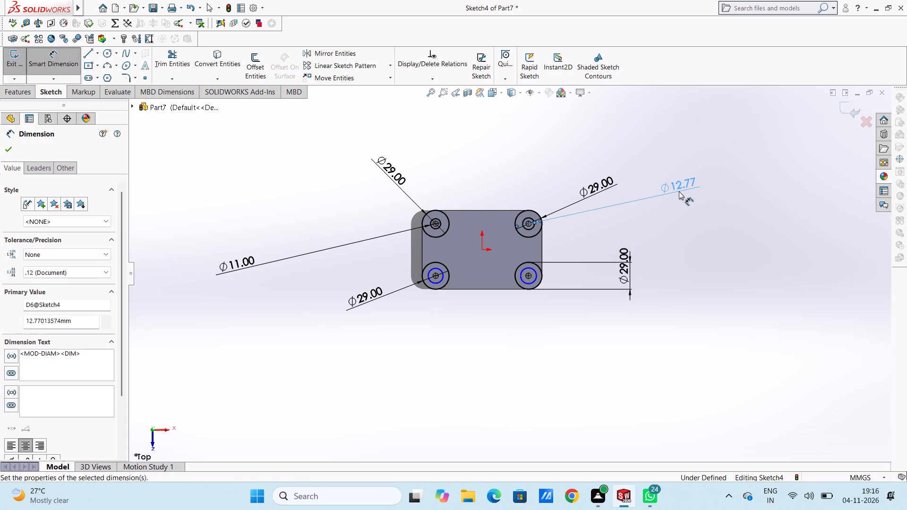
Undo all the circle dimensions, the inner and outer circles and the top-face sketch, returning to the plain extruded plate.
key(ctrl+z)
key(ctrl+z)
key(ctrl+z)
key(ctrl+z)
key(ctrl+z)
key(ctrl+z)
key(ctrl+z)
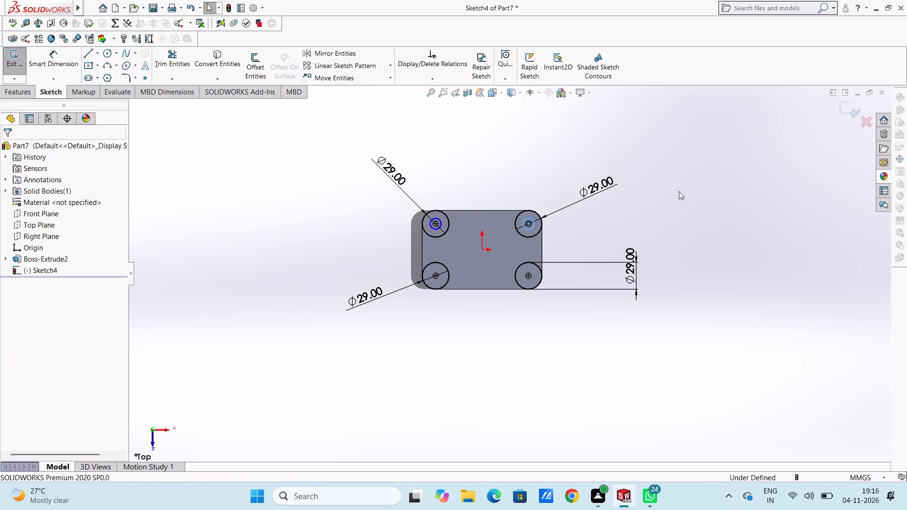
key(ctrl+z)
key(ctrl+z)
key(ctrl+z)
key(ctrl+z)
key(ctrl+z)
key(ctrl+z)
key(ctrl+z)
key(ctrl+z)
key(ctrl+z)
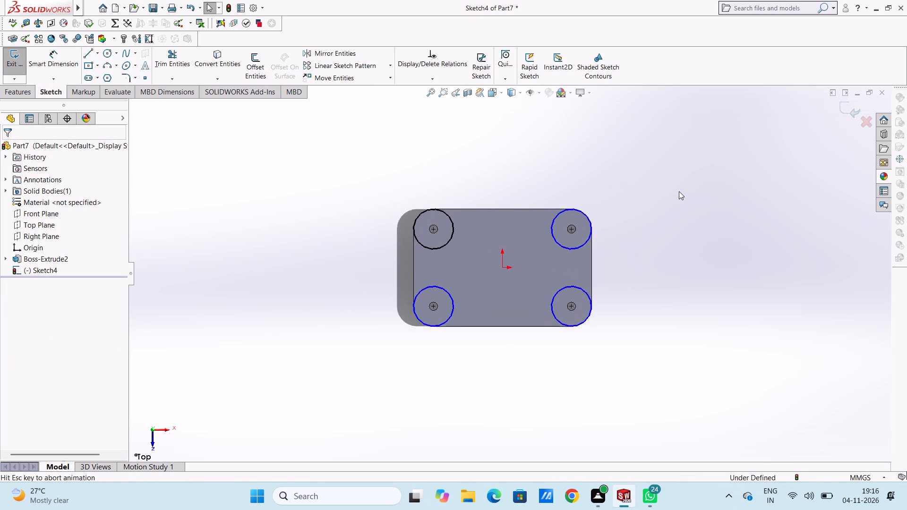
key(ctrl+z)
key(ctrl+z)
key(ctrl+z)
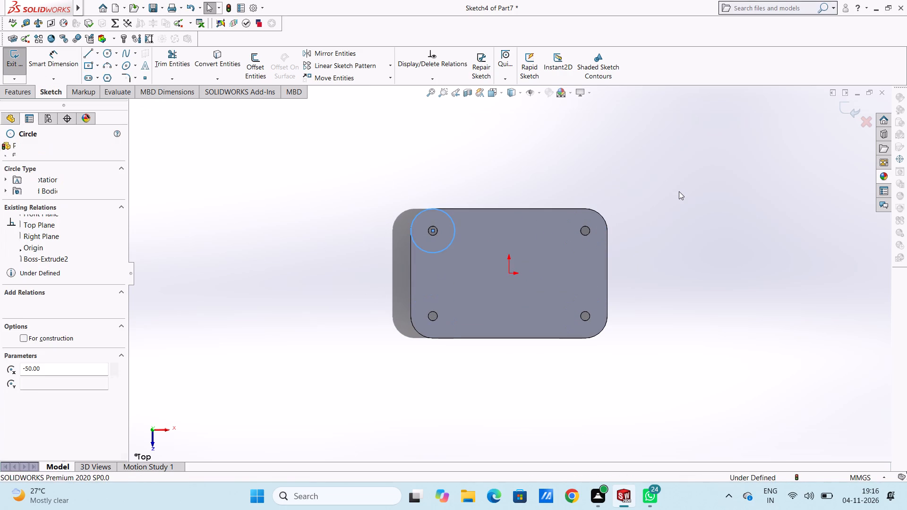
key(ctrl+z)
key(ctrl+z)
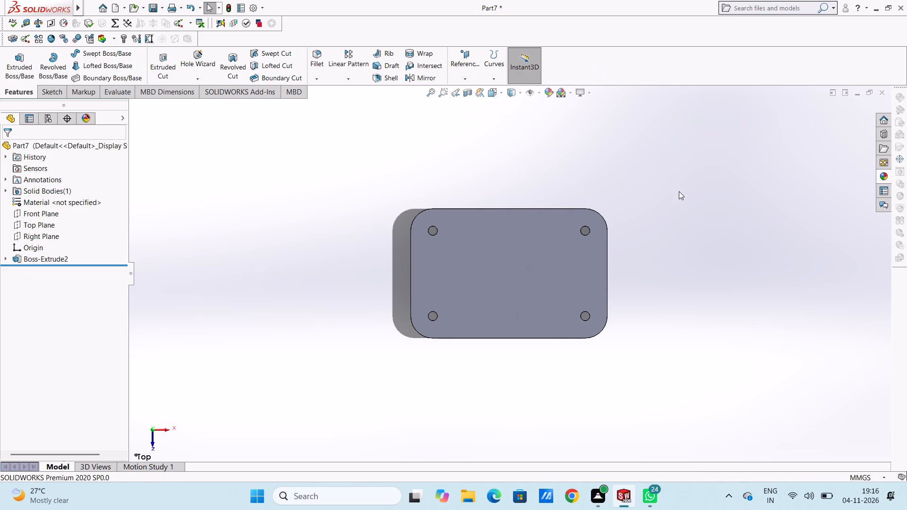
Undo the plate extrusion, hole circles with their dimensions, height change and corner fillets, returning to the plain 129 by 65 mm rectangle sketch.
key(ctrl+z)
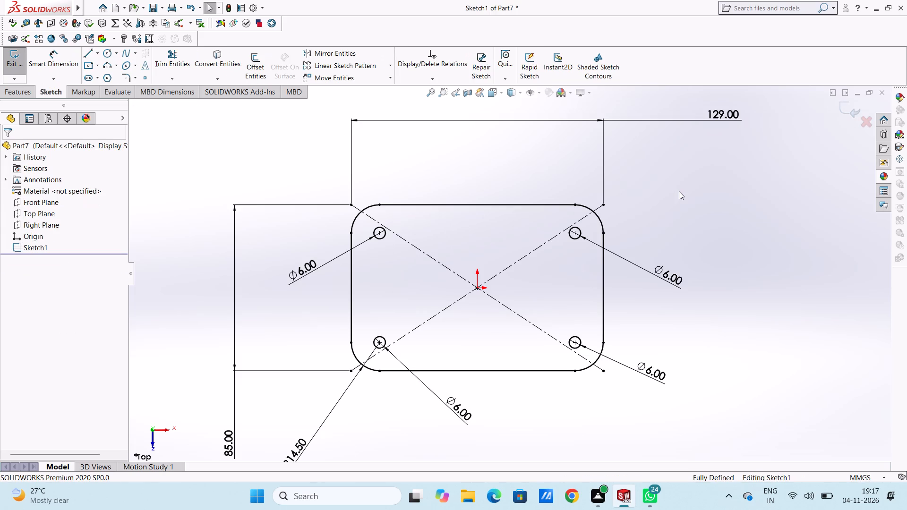
key(ctrl+z)
key(ctrl+z)
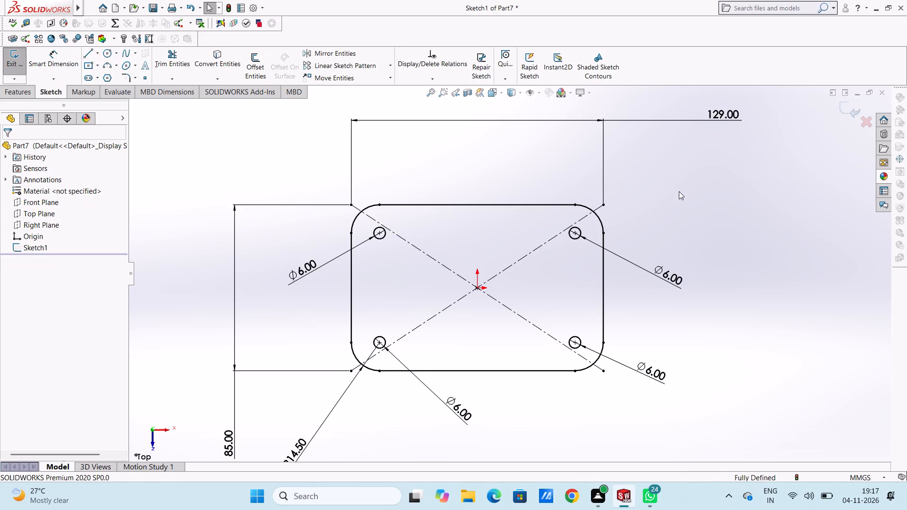
key(ctrl+z)
key(ctrl+z)
key(ctrl+z)
key(ctrl+z)
key(ctrl+z)
key(ctrl+z)
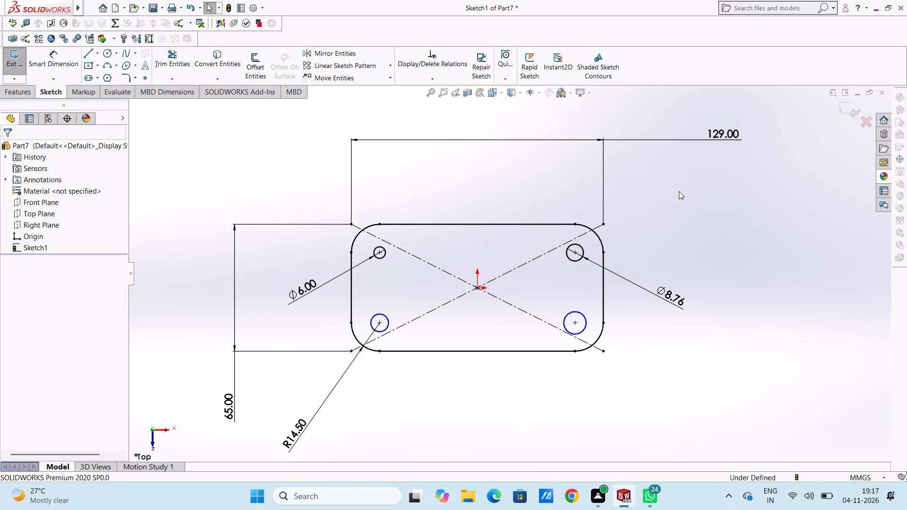
key(ctrl+z)
key(ctrl+z)
key(ctrl+z)
key(ctrl+z)
key(ctrl+z)
key(ctrl+z)
key(ctrl+z)
key(ctrl+z)
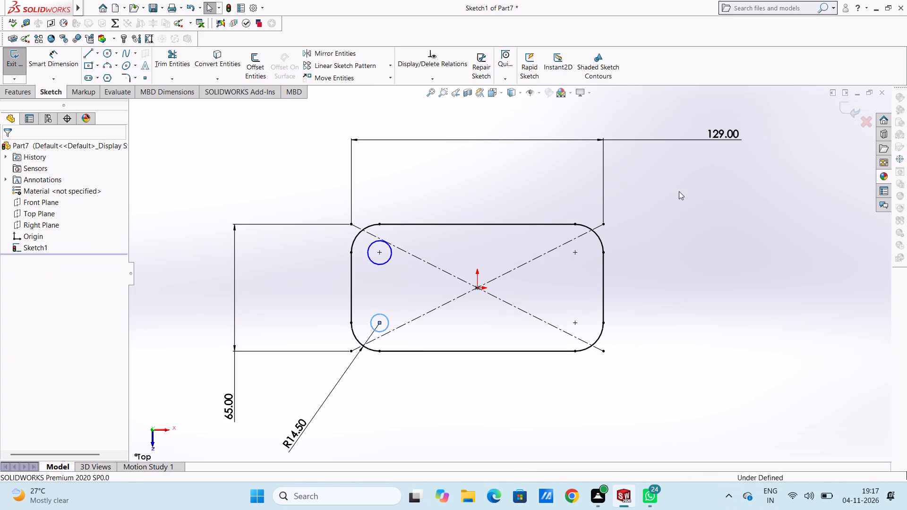
key(ctrl+z)
key(ctrl+z)
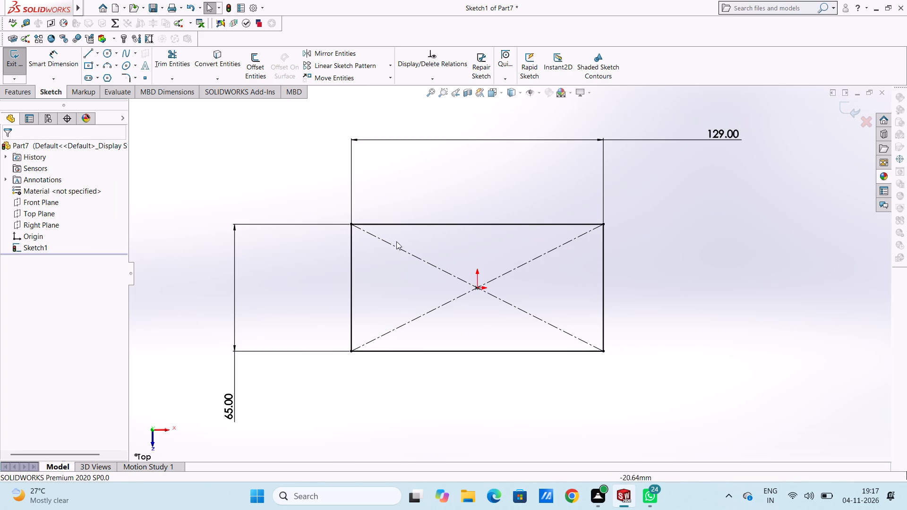
Fillet all four corners of the sketched rectangle with a 10 mm radius.
click(126, 76)
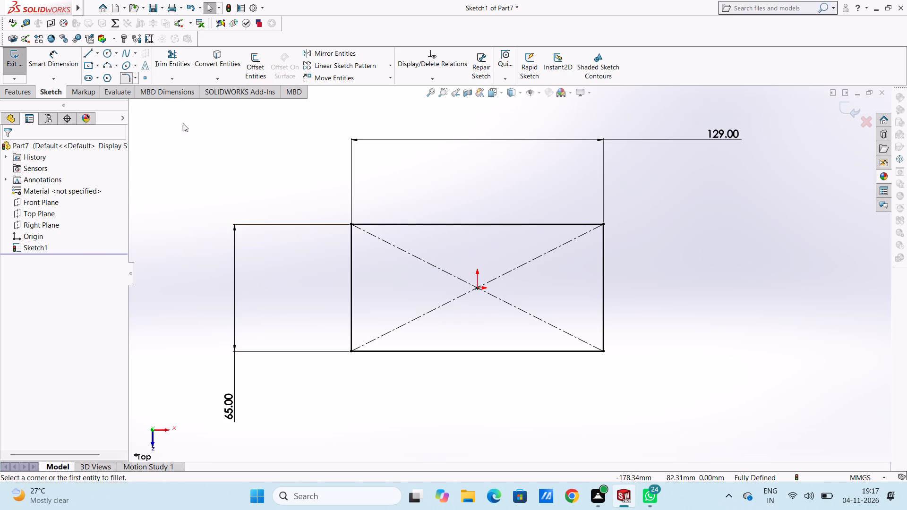
text(10)
key(Return)
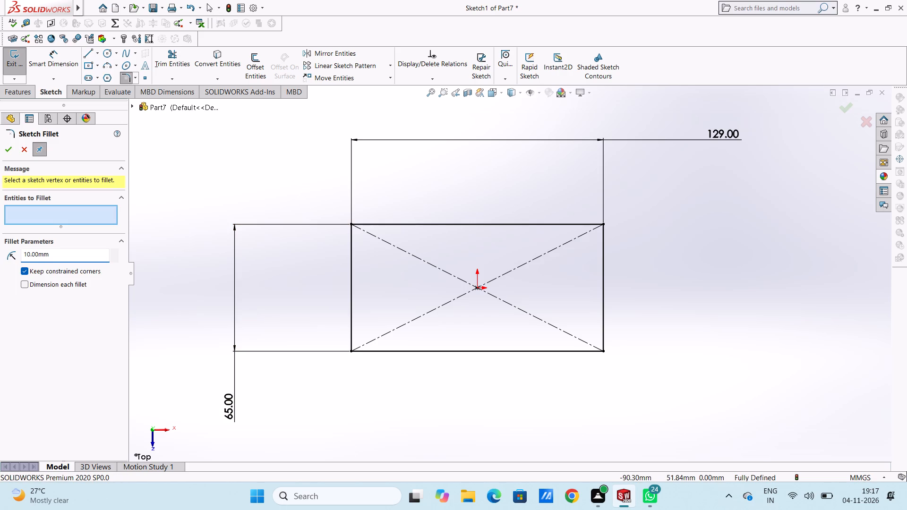
click(351, 223)
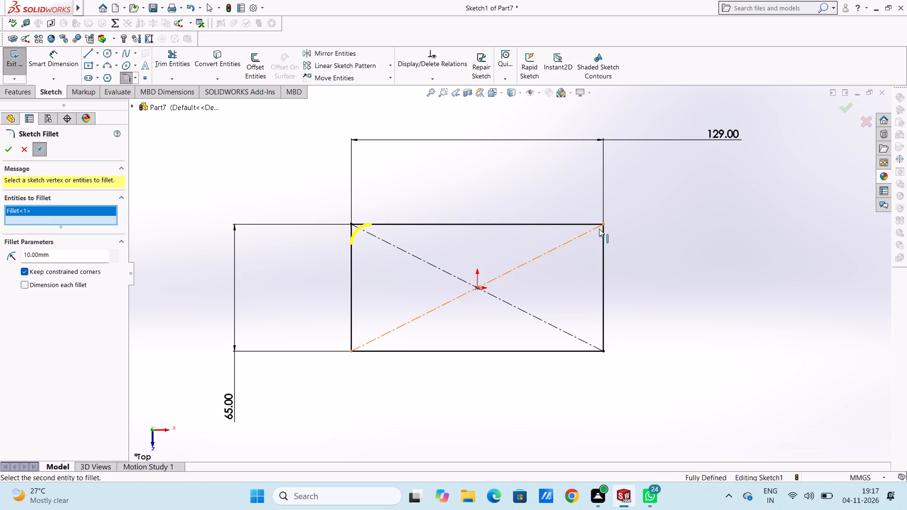
click(604, 224)
drag(606, 351, 602, 351)
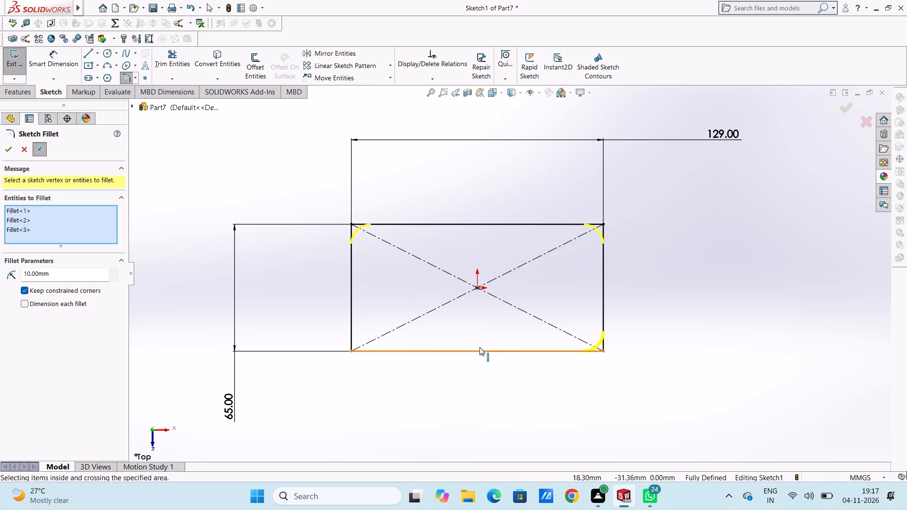
click(350, 350)
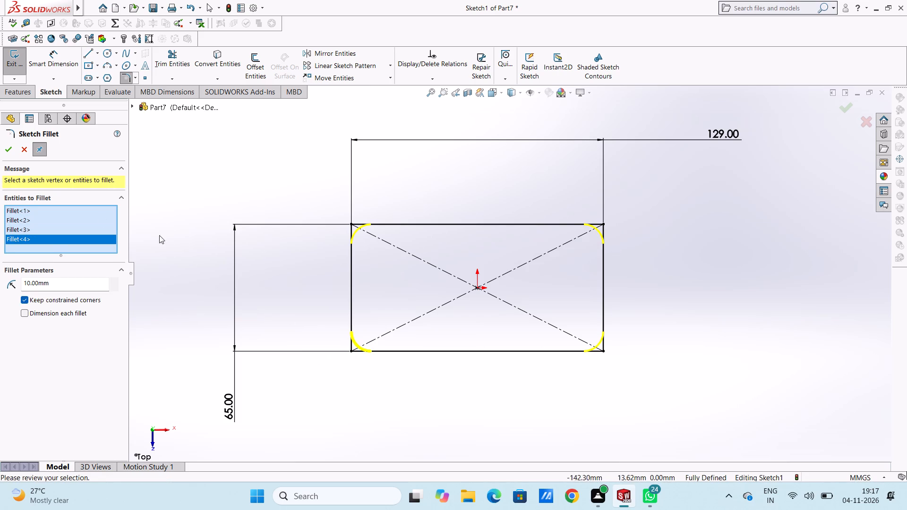
click(9, 151)
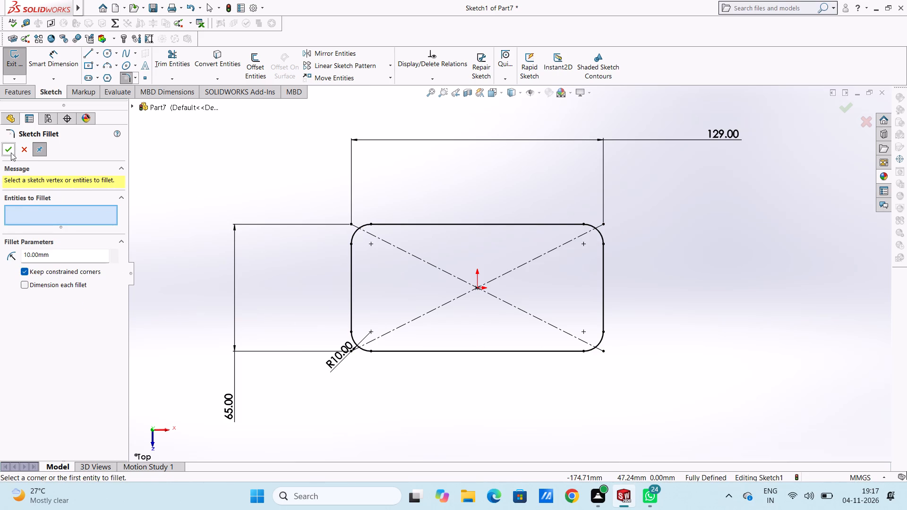
click(11, 152)
click(198, 164)
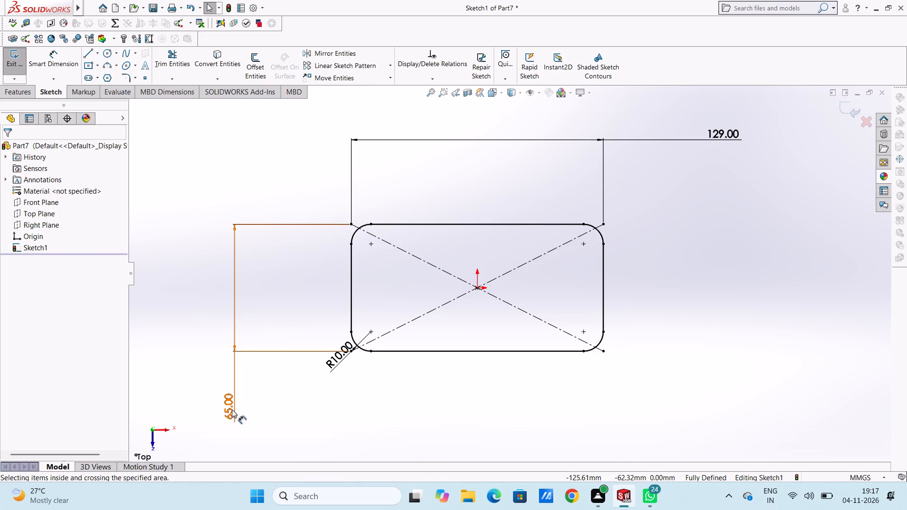
Set the rectangle's height dimension to 85 mm.
double_click(232, 409)
text(85)
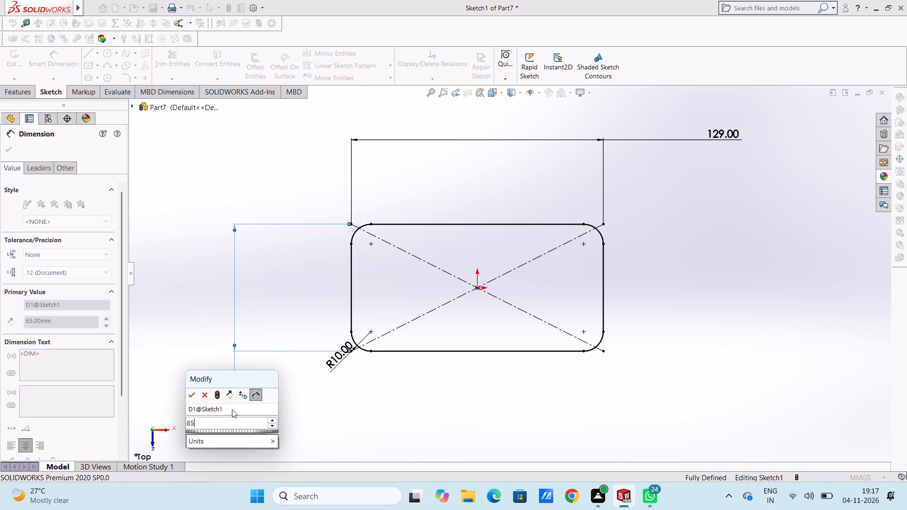
key(Return)
click(321, 302)
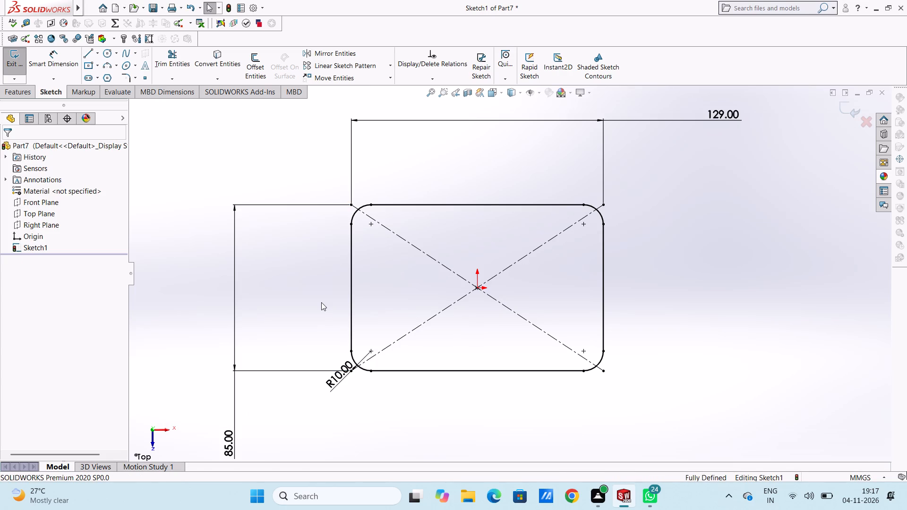
Sketch a circle at each corner fillet's centre, with radii of about 6.9, 4.4, 5 and 6.9 mm clockwise from the upper-left corner.
click(108, 53)
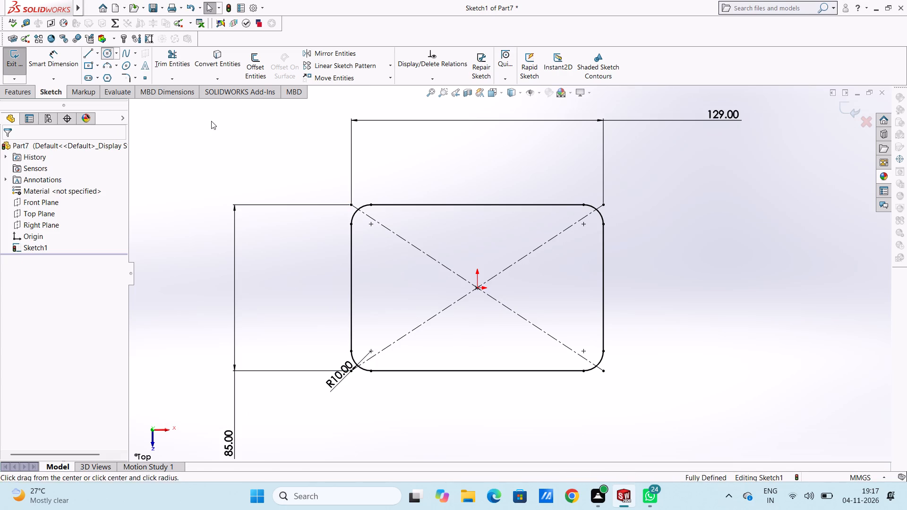
click(372, 222)
click(377, 236)
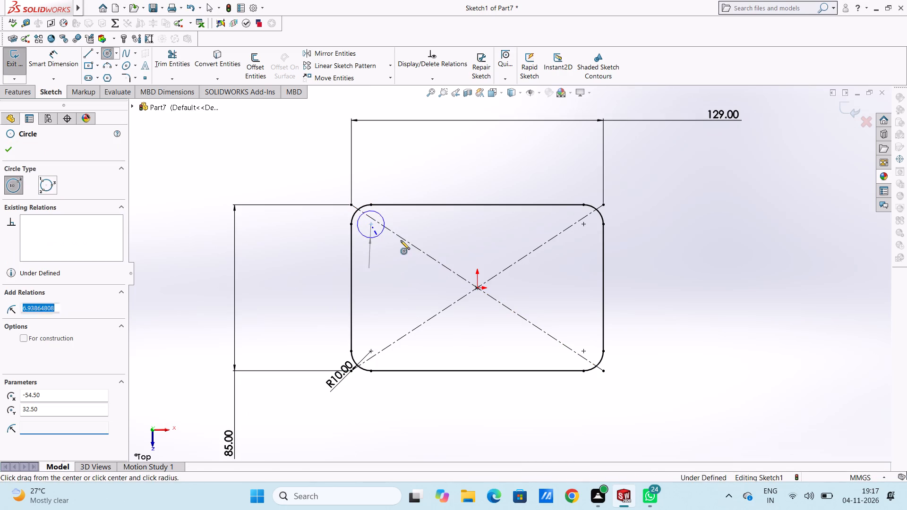
click(581, 224)
click(581, 233)
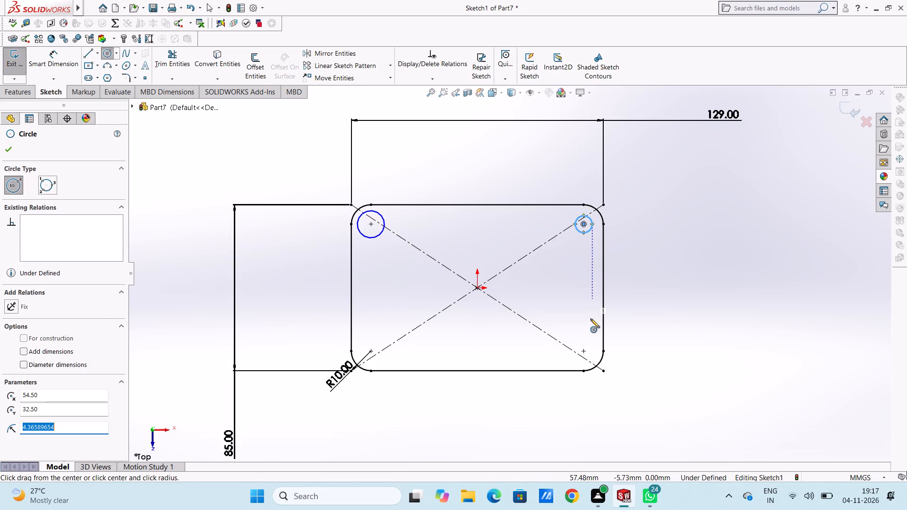
click(582, 351)
click(583, 341)
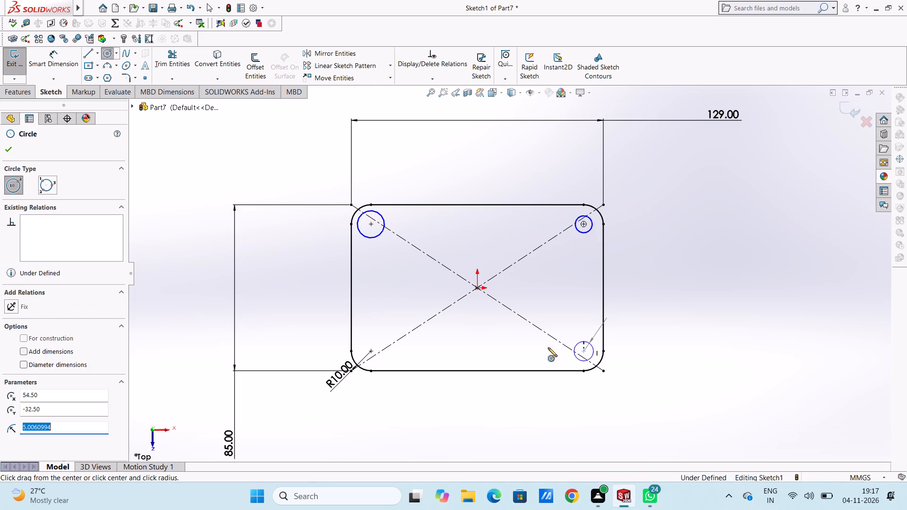
click(371, 350)
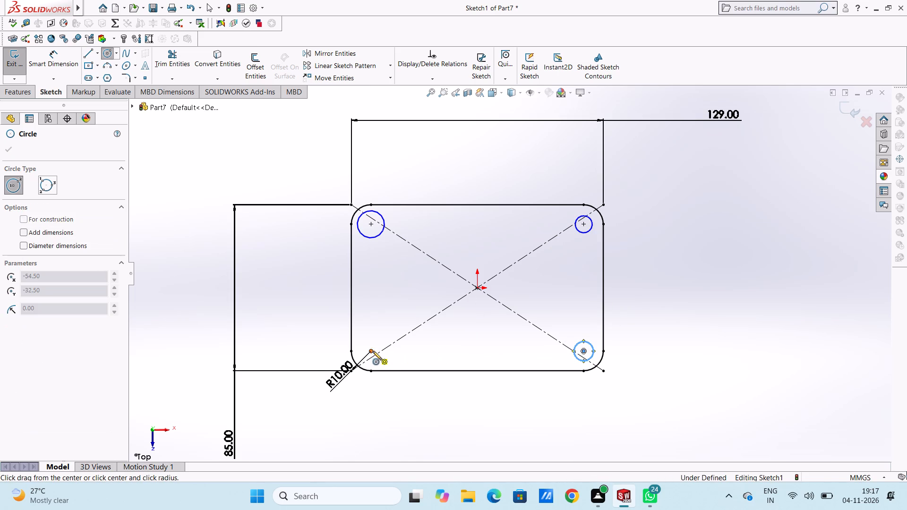
click(380, 361)
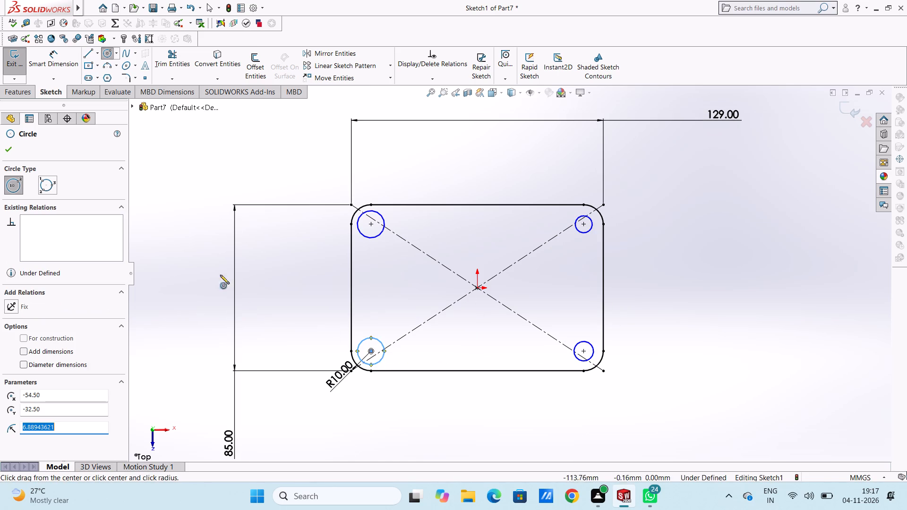
click(12, 147)
click(187, 177)
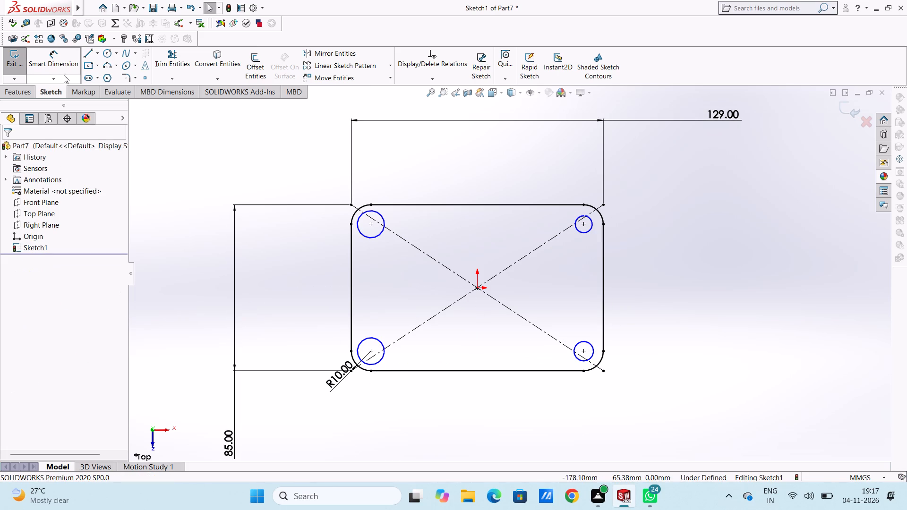
Dimension the plate's upper-left and upper-right corner circles to a diameter of 6 mm each.
click(57, 61)
click(377, 214)
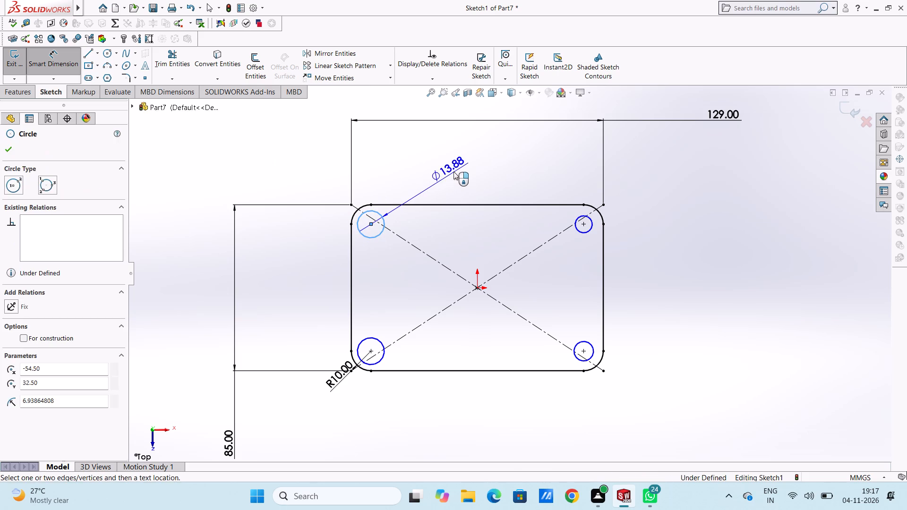
click(453, 171)
key(6)
key(Return)
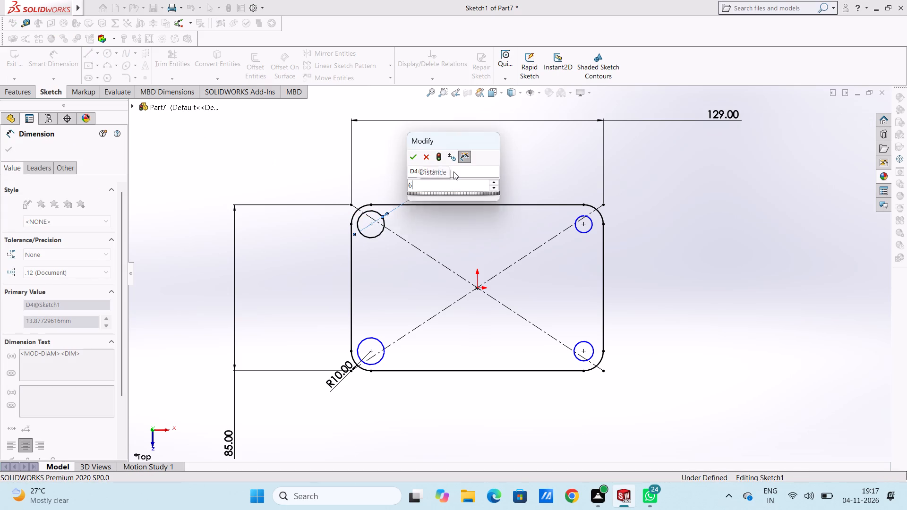
click(369, 156)
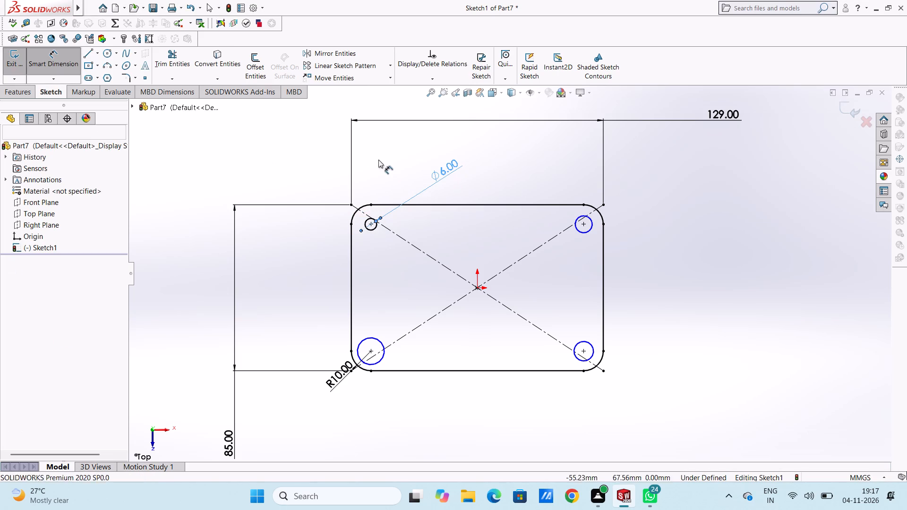
click(588, 231)
click(665, 285)
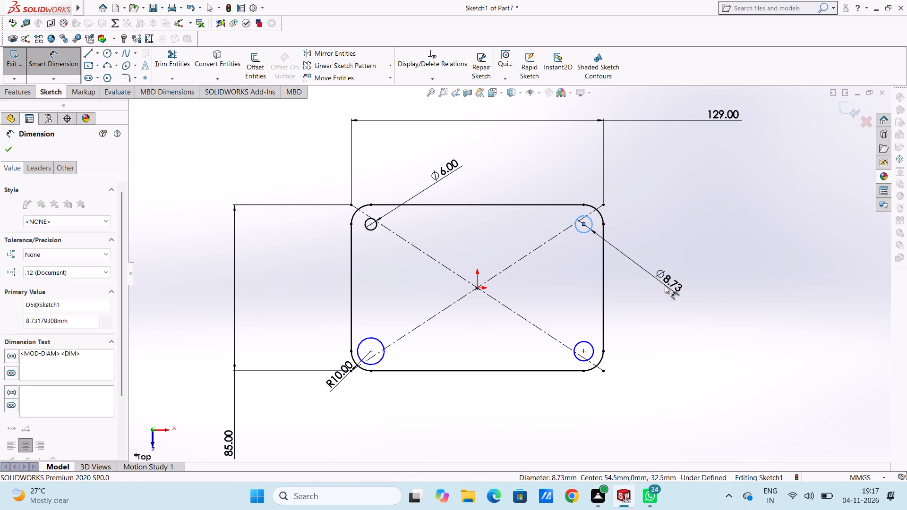
key(6)
key(Return)
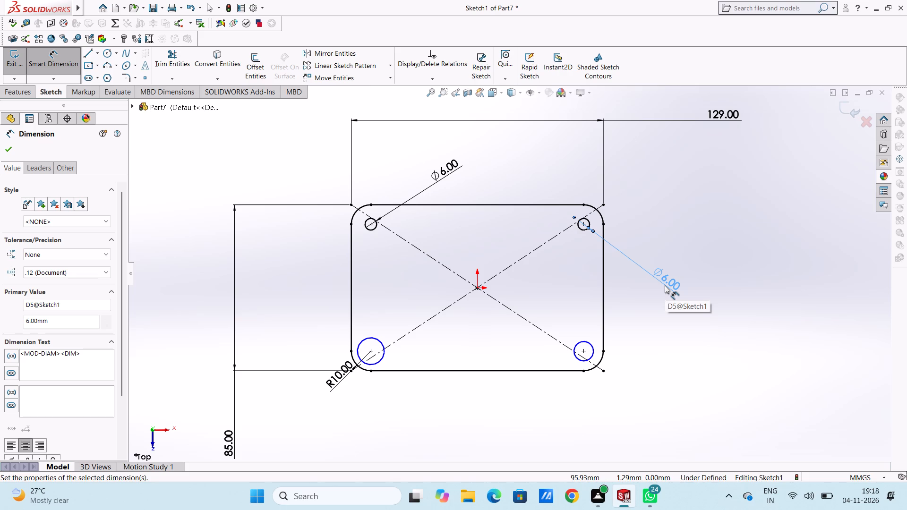
click(563, 286)
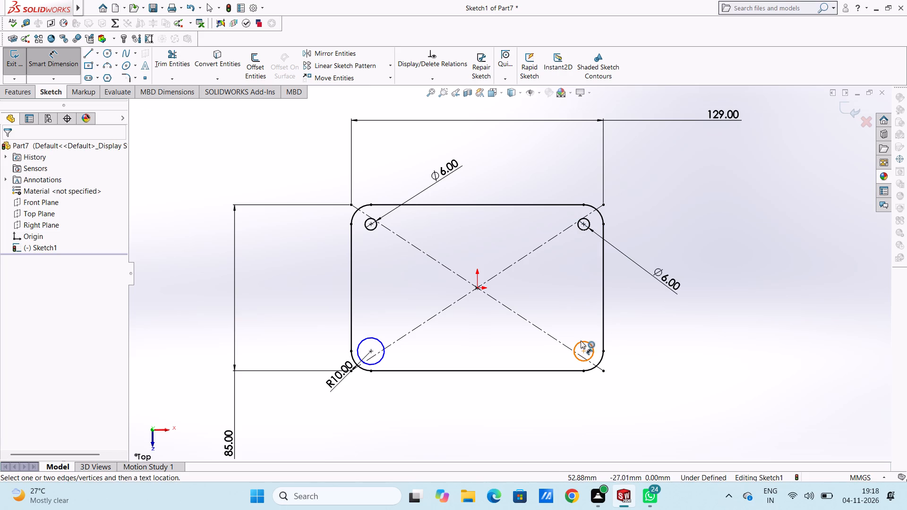
Dimension the plate's lower-right and lower-left corner circles to a diameter of 6 mm each.
click(581, 340)
click(709, 322)
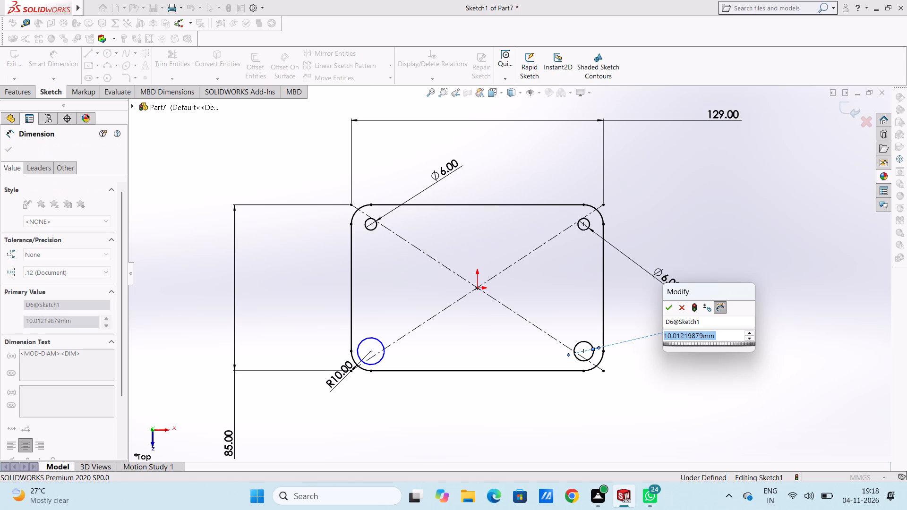
key(6)
key(Return)
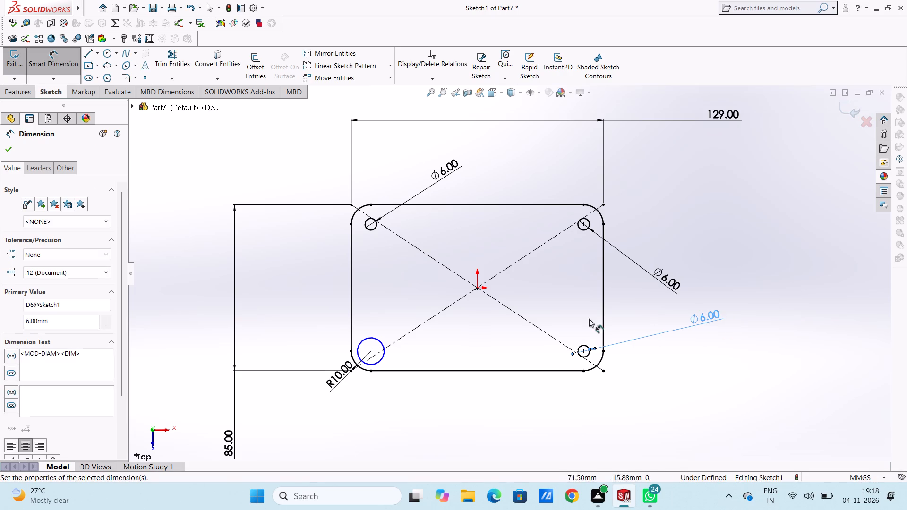
click(568, 289)
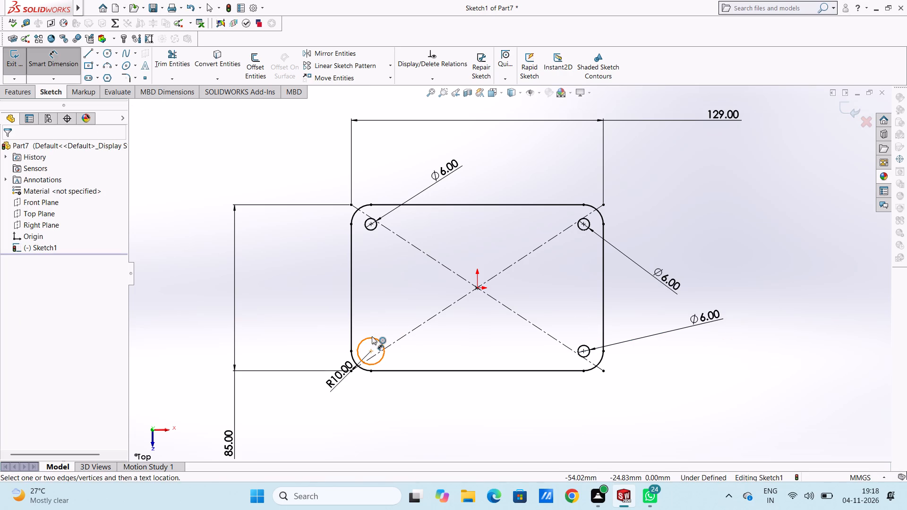
click(372, 336)
click(201, 273)
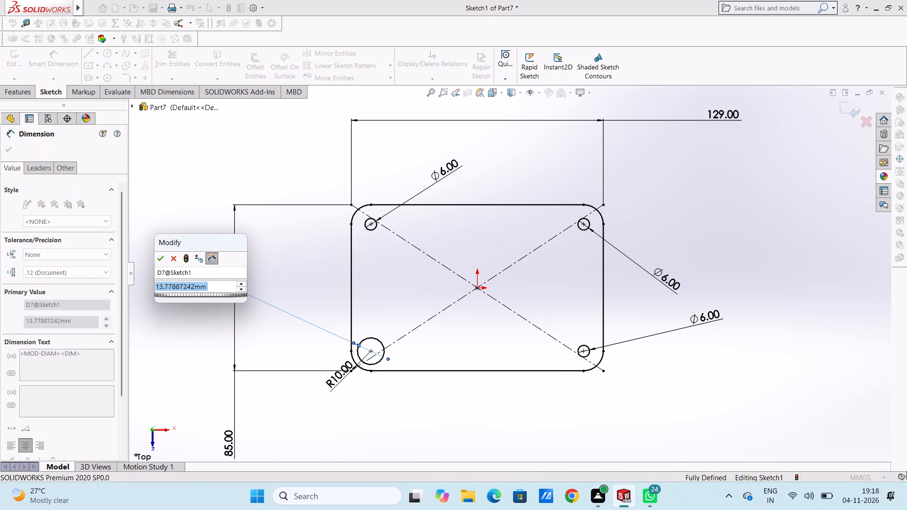
key(6)
key(Return)
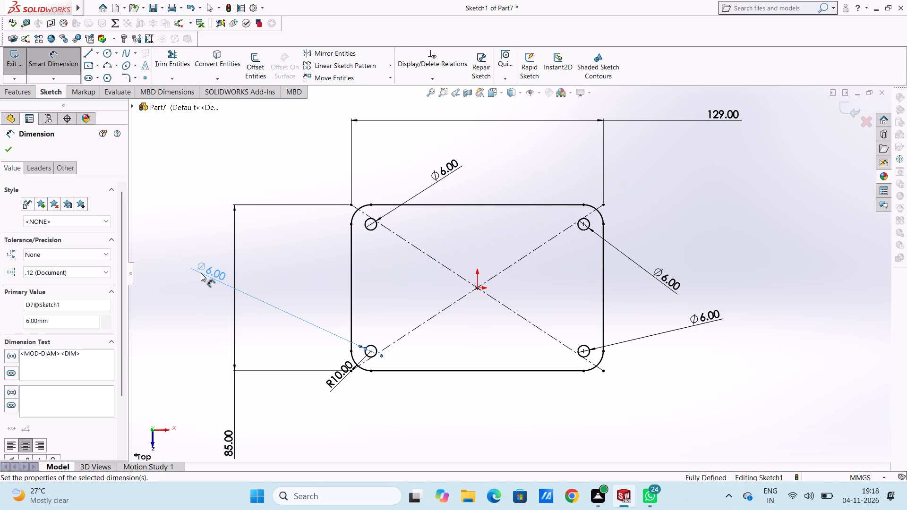
click(294, 268)
click(52, 62)
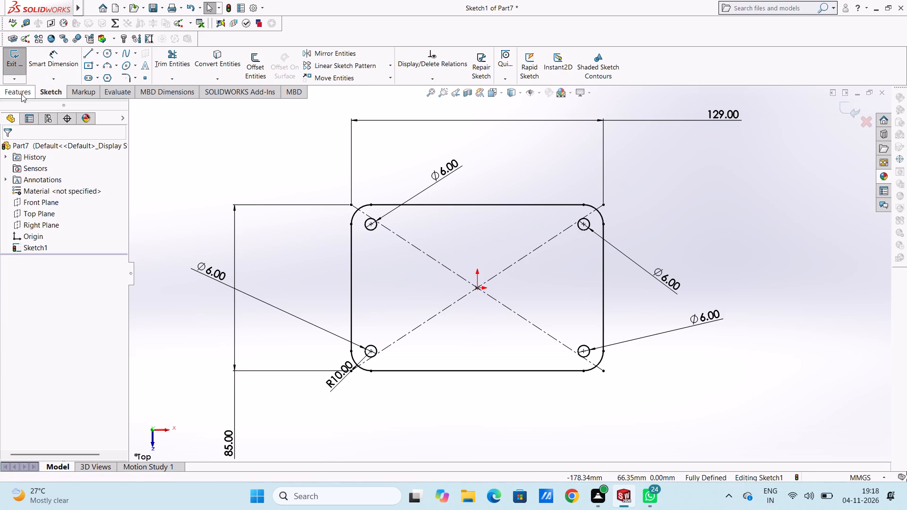
Extrude the rounded plate profile with its four holes as a blind boss 12 mm thick.
click(21, 94)
click(22, 63)
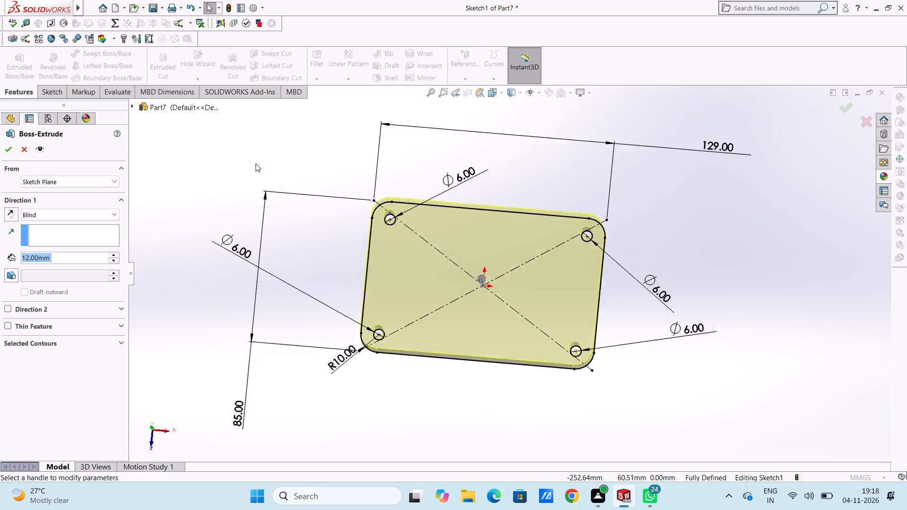
click(7, 149)
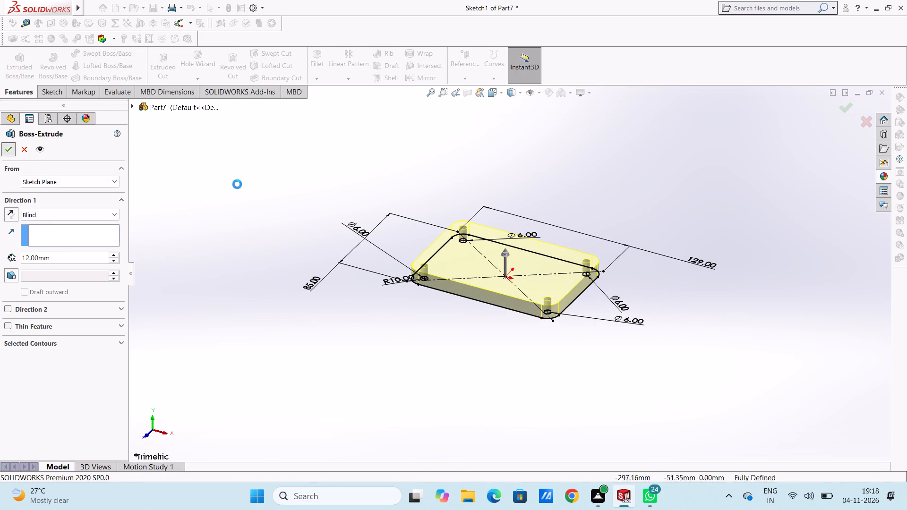
Start a new sketch on the plate's top face, seen in the top view.
click(237, 184)
key(ctrl+5)
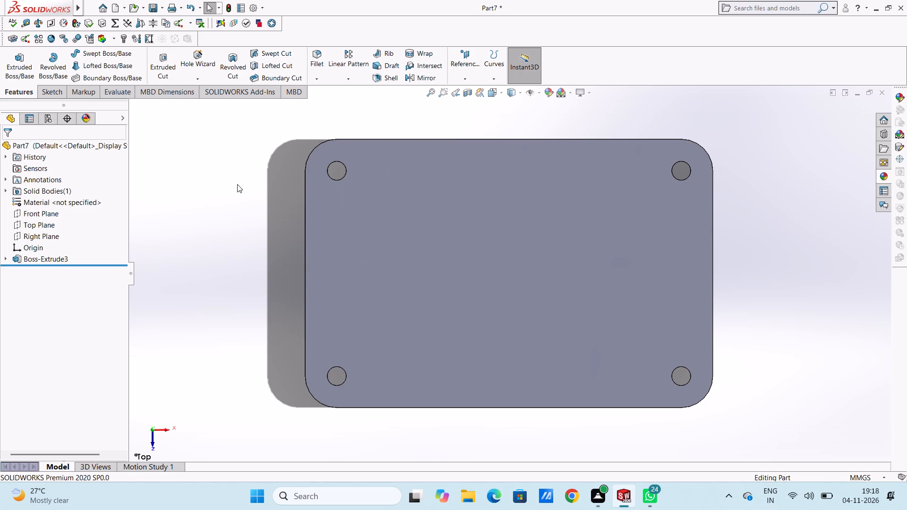
click(350, 238)
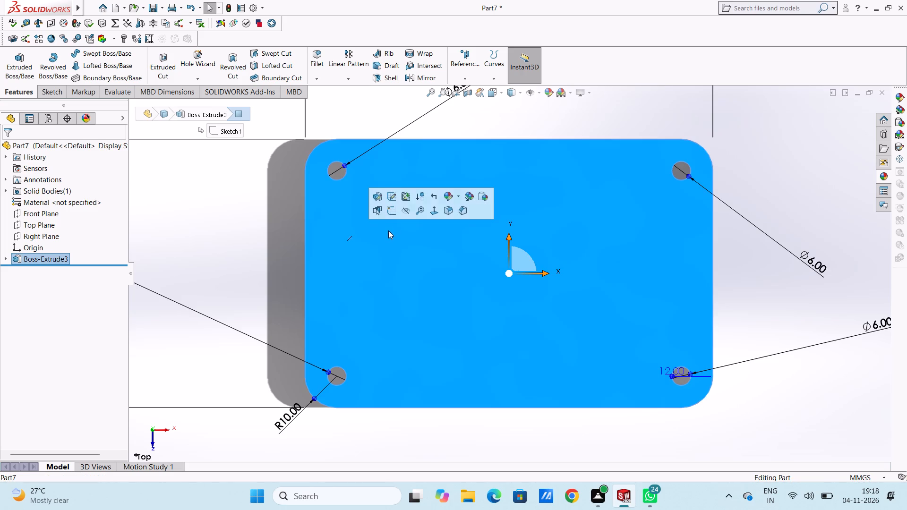
click(390, 211)
click(236, 221)
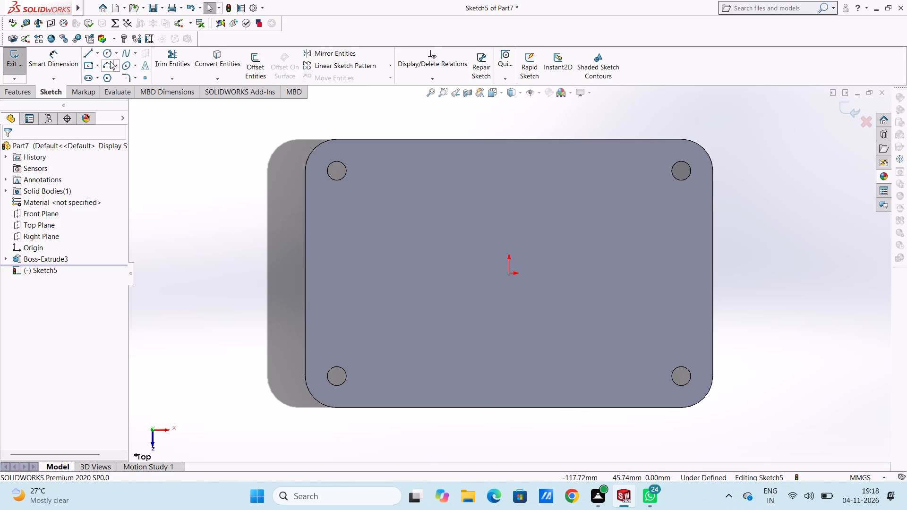
Sketch a circle concentric with each corner hole, radii about 5.4 mm upper-left, 5.7 mm upper-right, 5.9 mm lower-left and 5.7 mm lower-right.
click(110, 54)
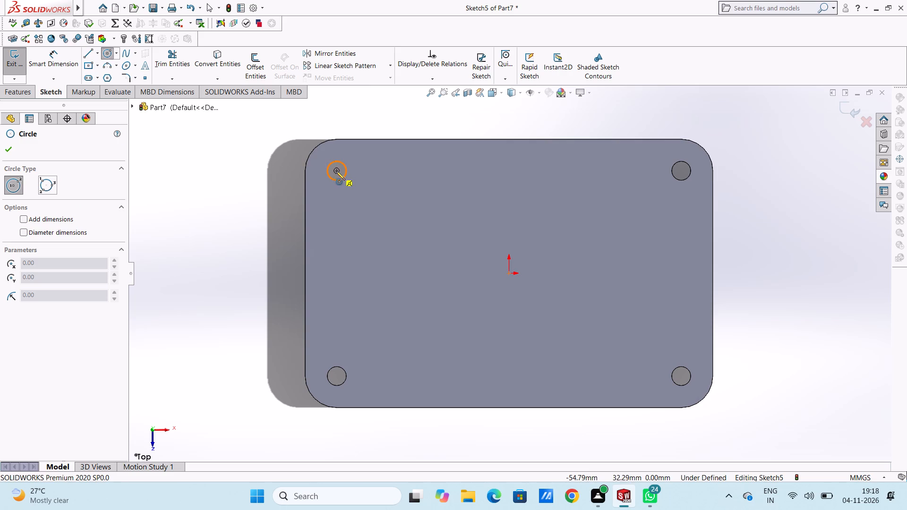
click(335, 169)
click(347, 184)
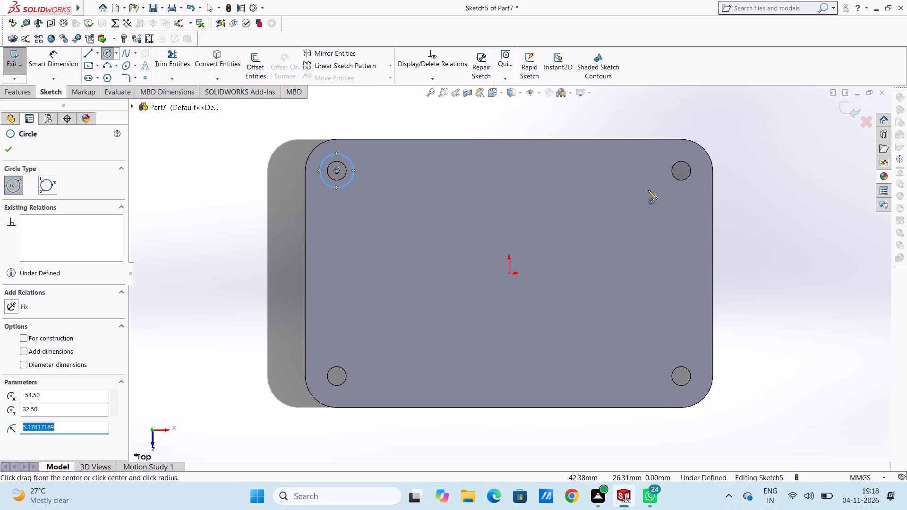
click(682, 170)
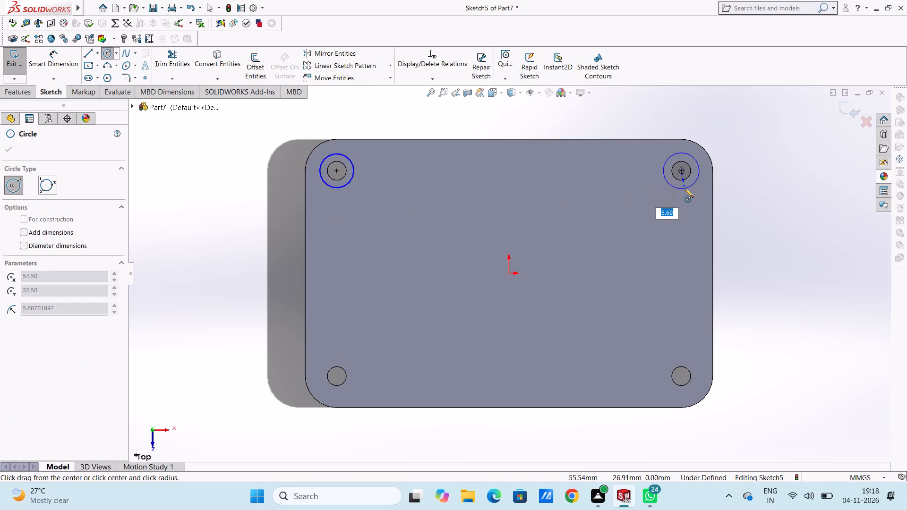
click(685, 188)
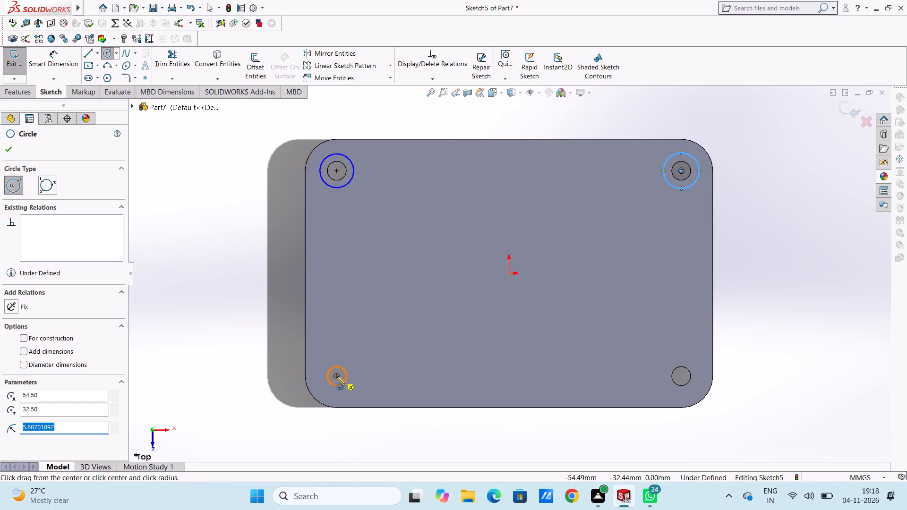
click(337, 376)
click(352, 387)
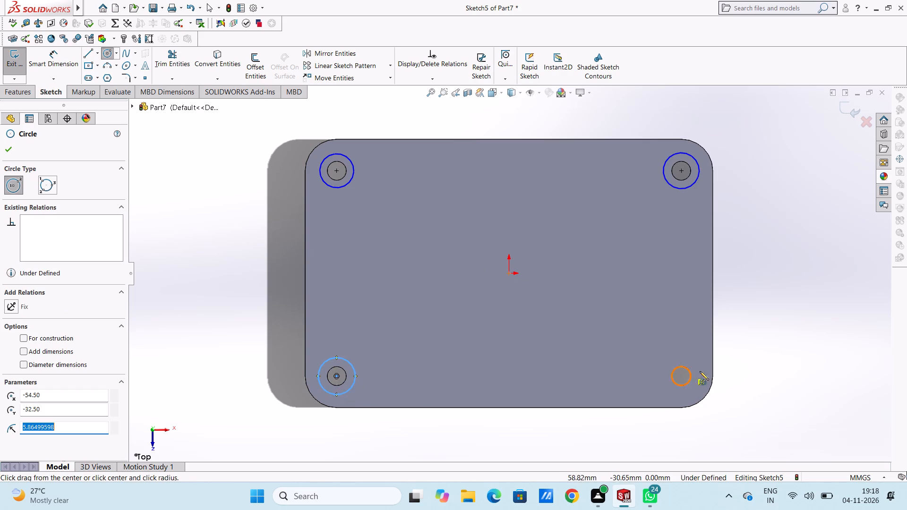
click(681, 376)
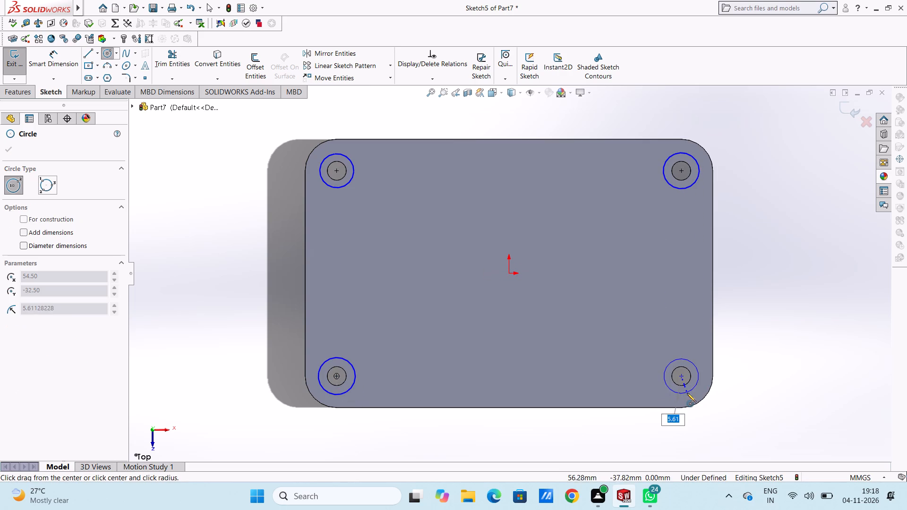
click(687, 393)
right_click(214, 215)
click(222, 221)
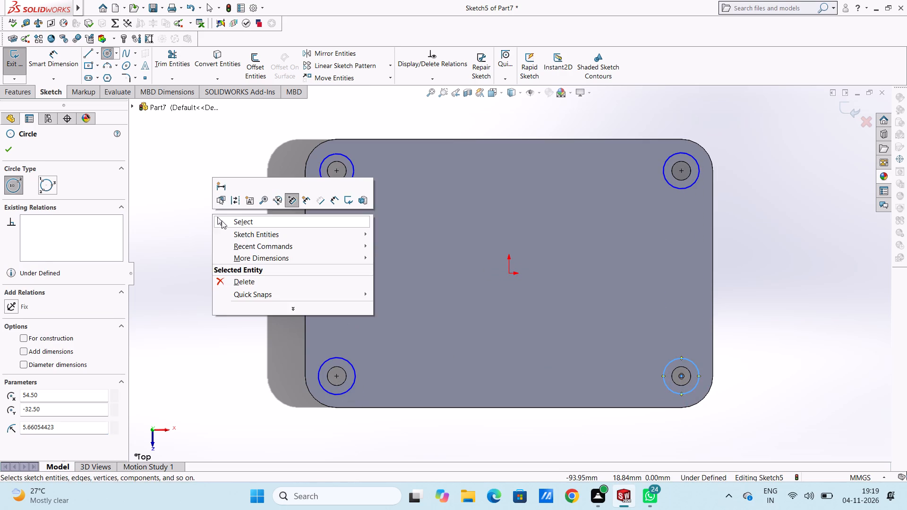
click(218, 221)
Dimension the new circles around the plate's upper-left and lower-left holes to a diameter of 11 mm each.
click(60, 55)
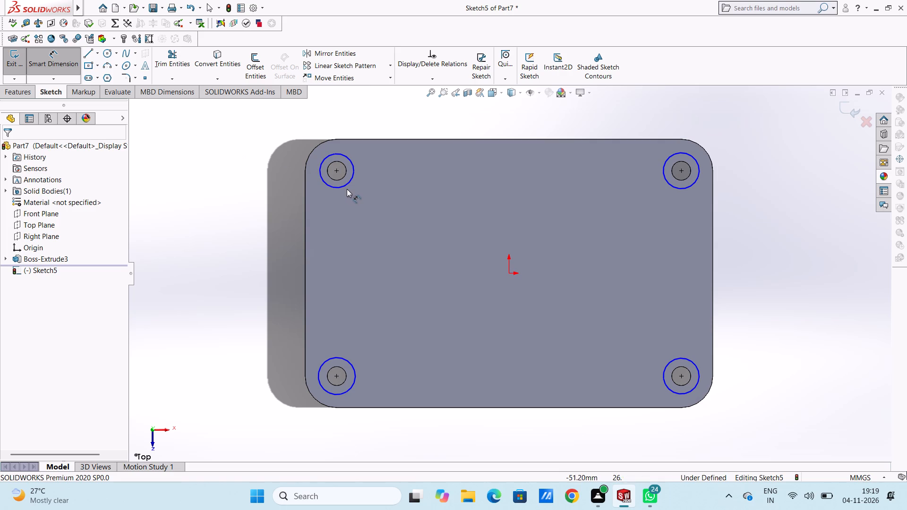
click(343, 186)
click(255, 263)
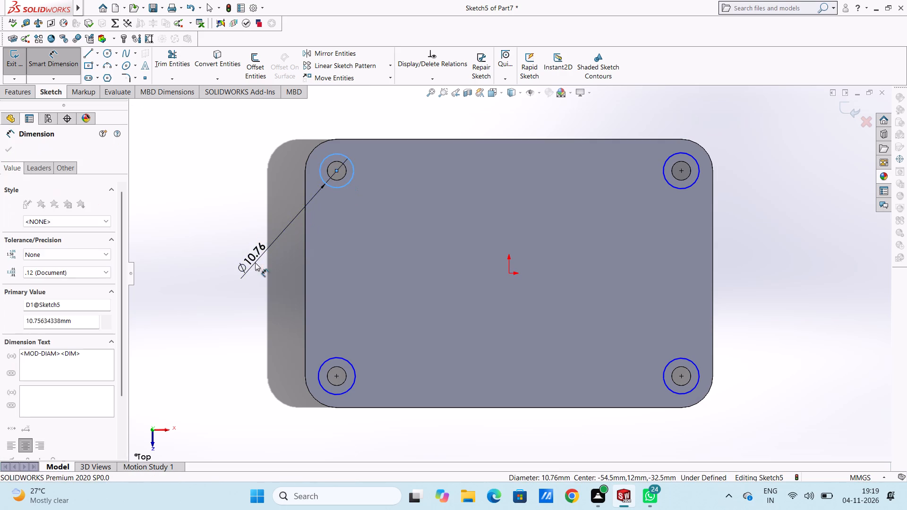
text(11)
key(Return)
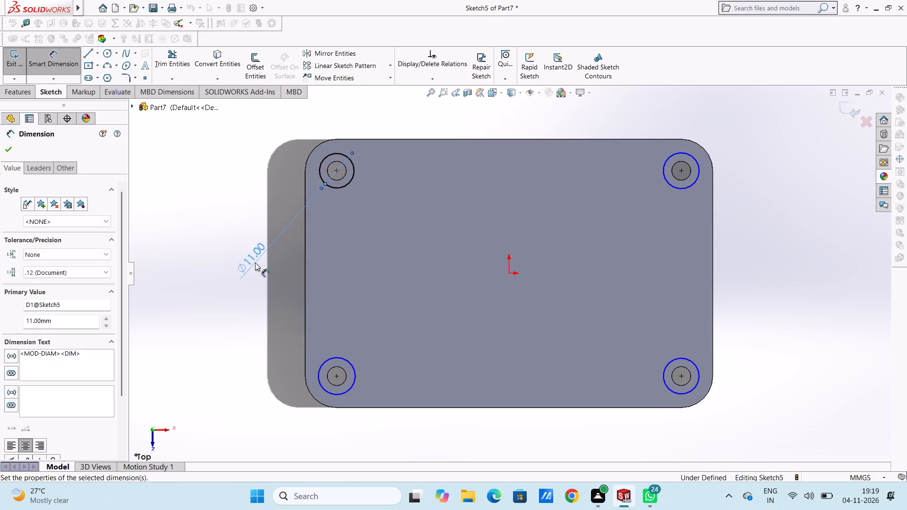
click(232, 337)
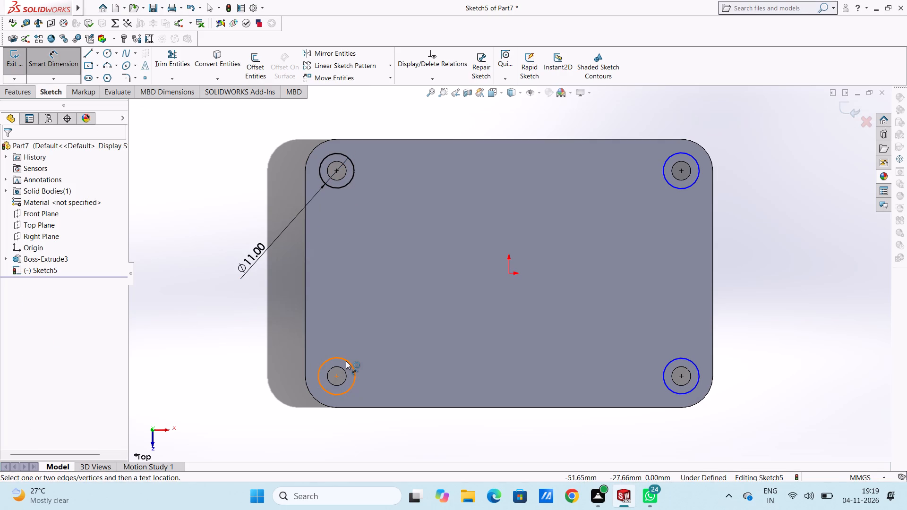
click(346, 361)
click(212, 225)
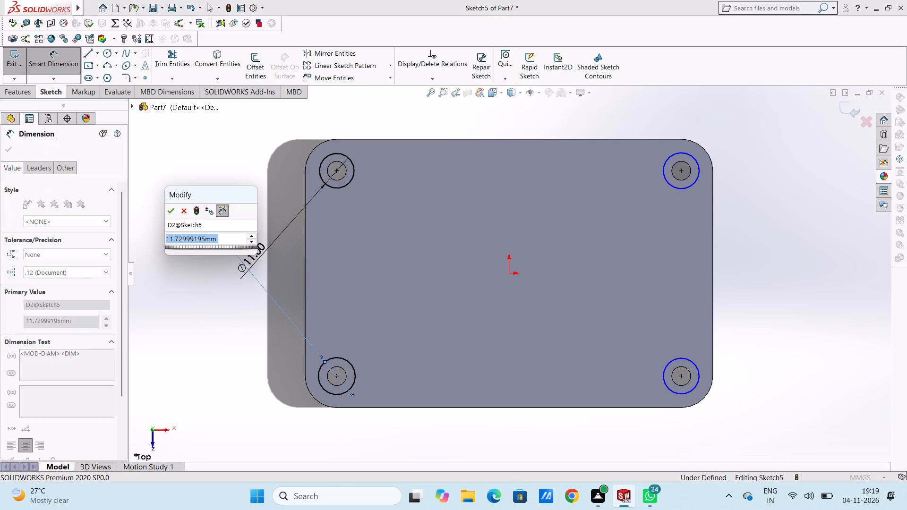
text(11)
key(Return)
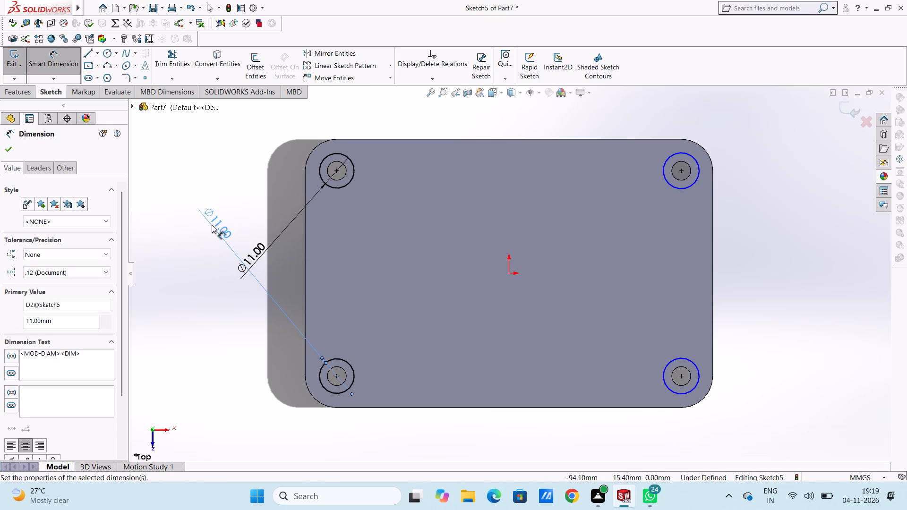
click(268, 221)
Dimension the new circles around the plate's upper-right and lower-right holes to a diameter of 11 mm each.
scroll(605, 221, up, 2)
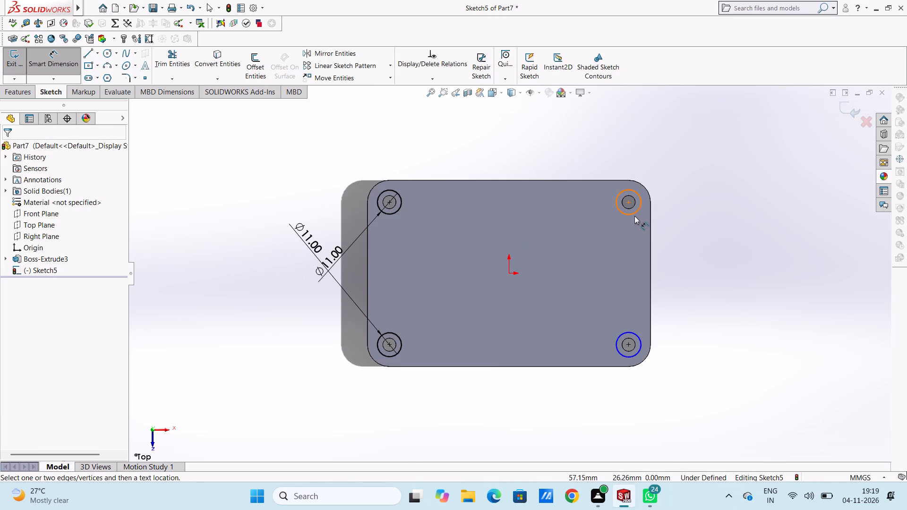
click(635, 216)
click(719, 283)
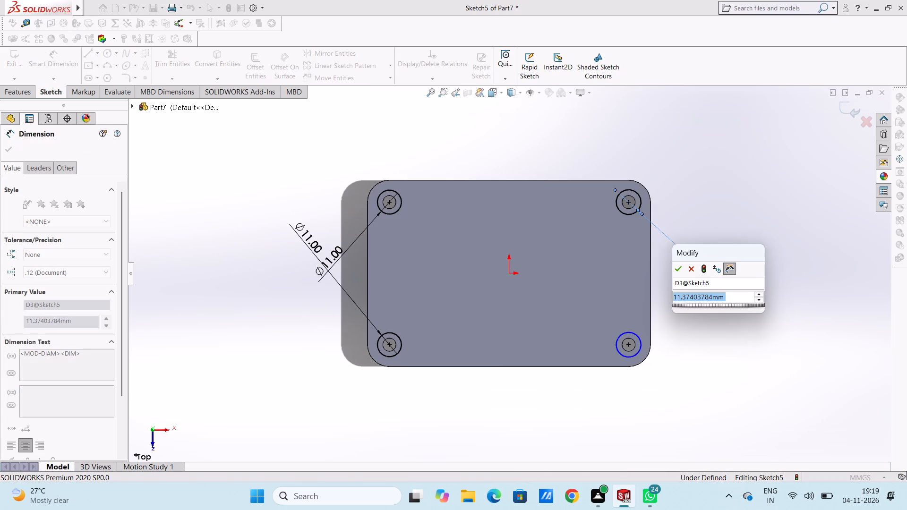
text(11)
key(Return)
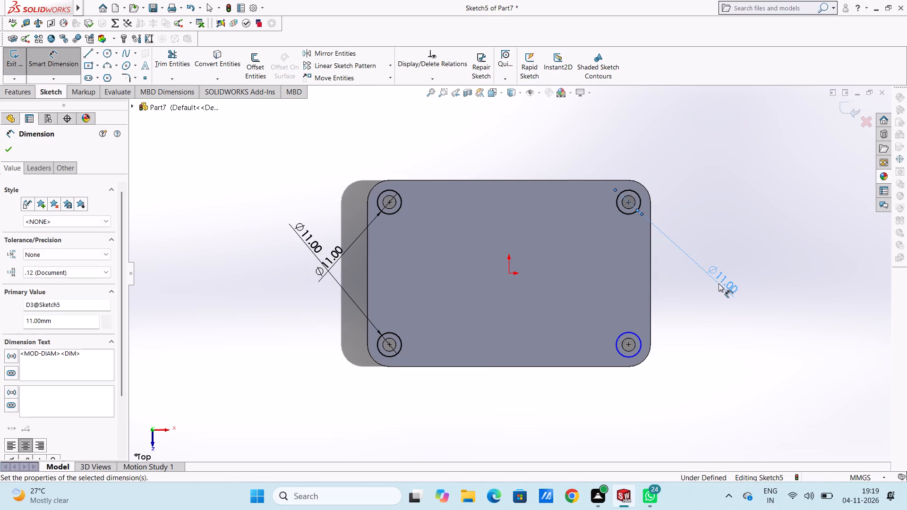
click(710, 328)
click(633, 333)
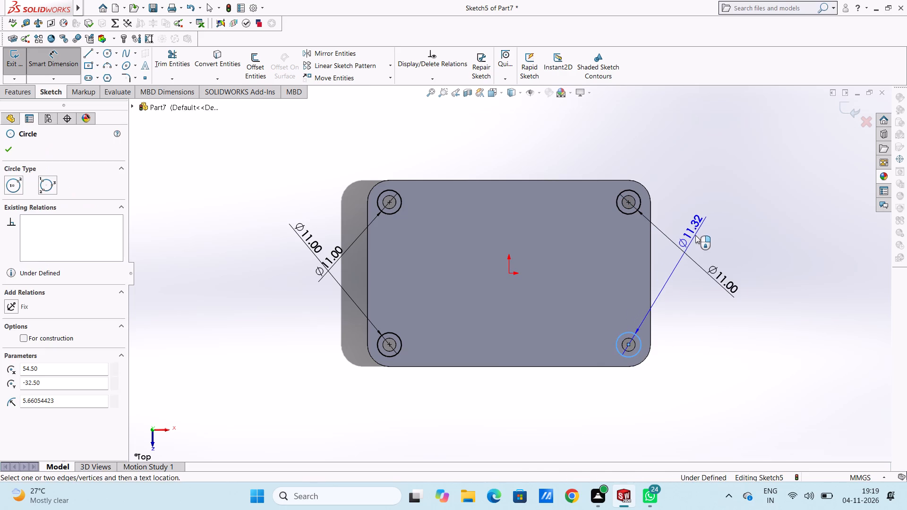
click(695, 235)
text(11)
key(Return)
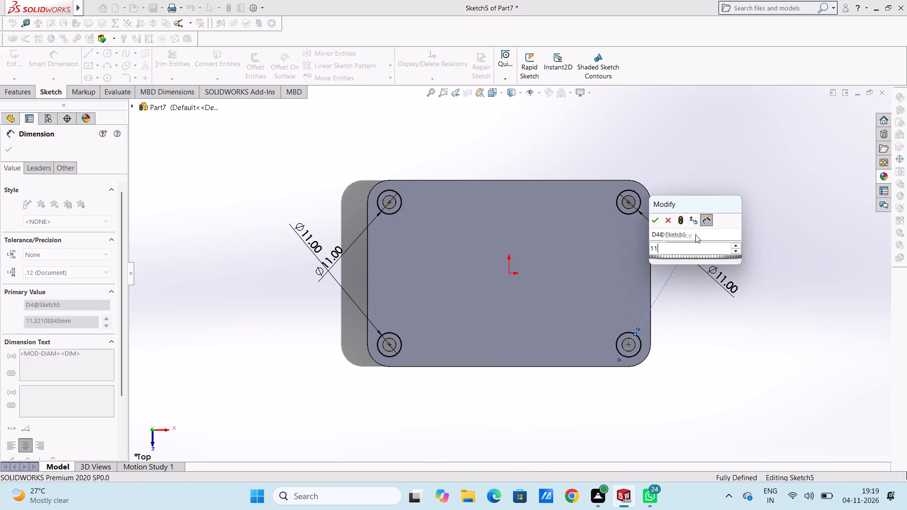
click(679, 212)
Sketch a 10 mm radius outer circle concentric with each of the two upper holes, reaching the plate's rounded corner edges.
scroll(456, 205, down, 2)
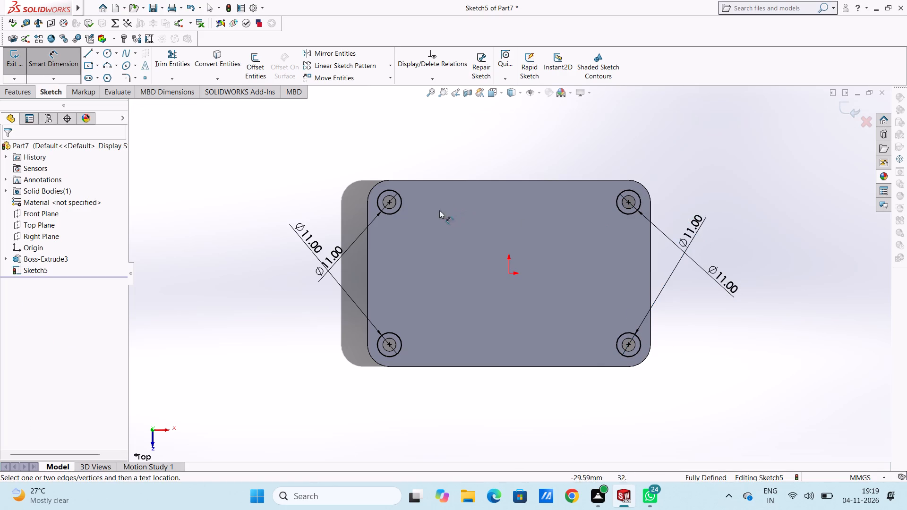
scroll(439, 210, down, 1)
click(55, 61)
click(106, 54)
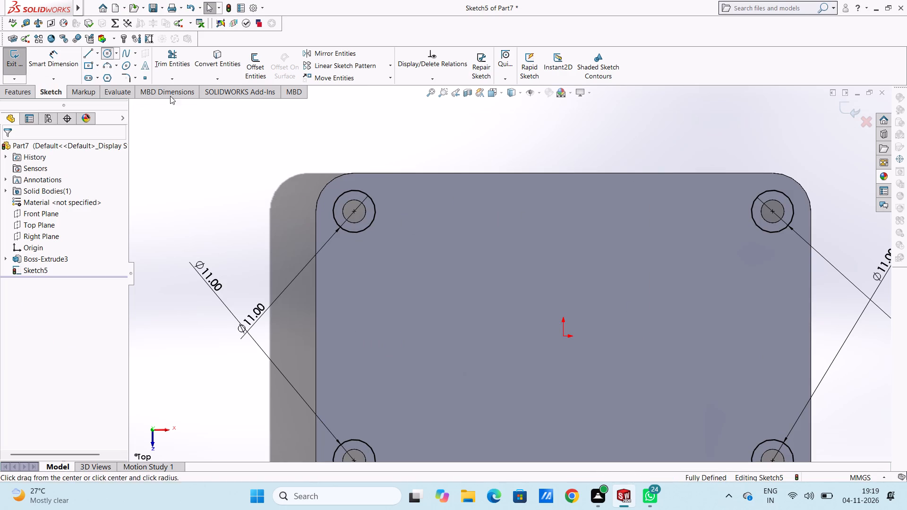
scroll(366, 222, down, 1)
click(358, 212)
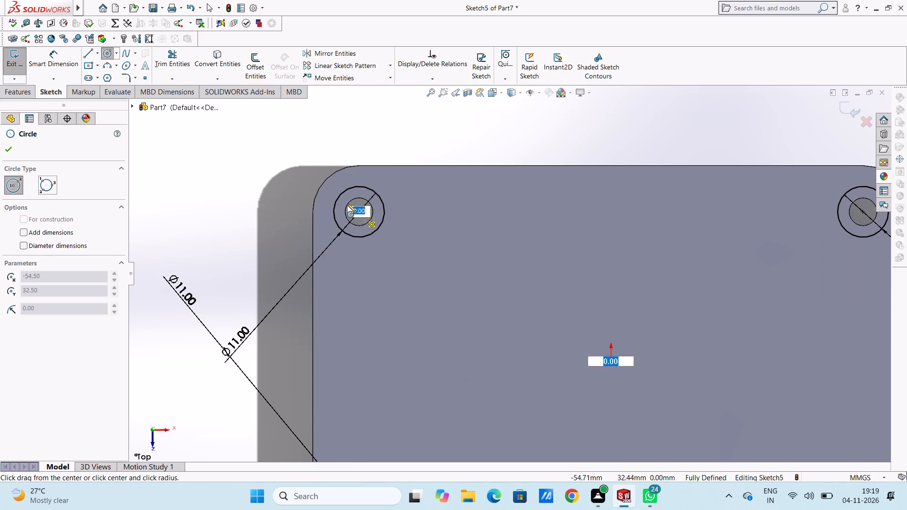
click(327, 176)
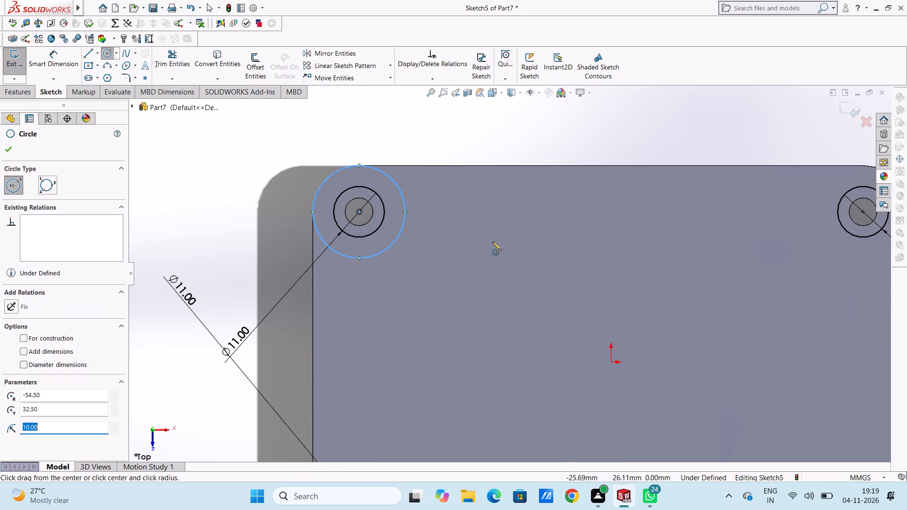
scroll(492, 241, up, 4)
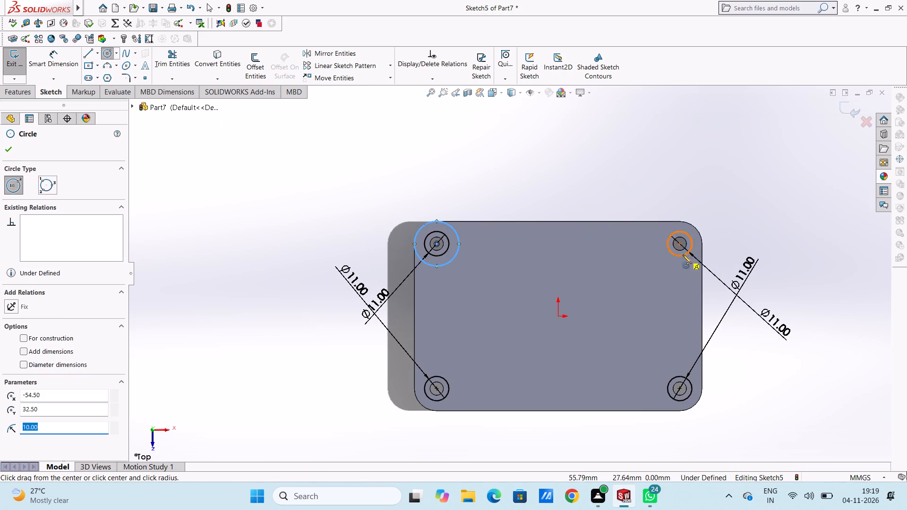
scroll(683, 255, down, 5)
click(610, 233)
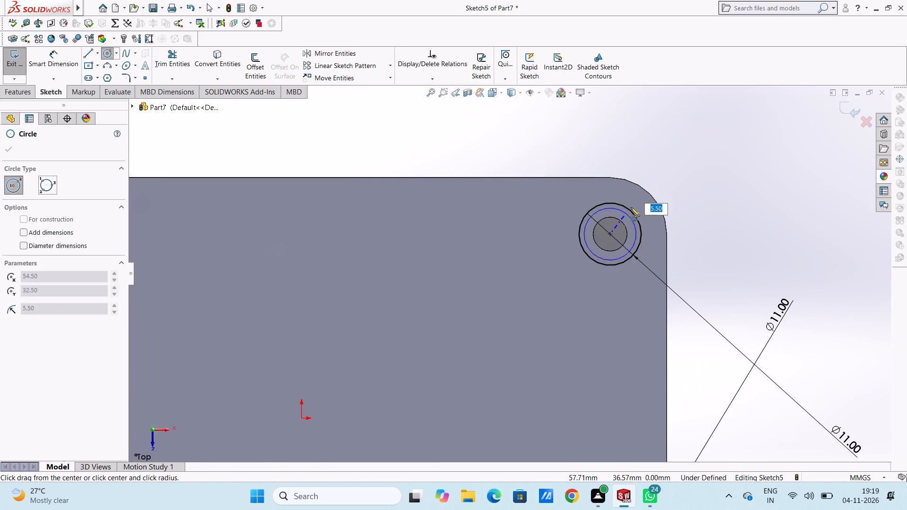
click(650, 195)
Sketch a 10 mm radius outer circle concentric with each of the two lower holes, reaching the plate's rounded corner edges.
scroll(567, 257, up, 4)
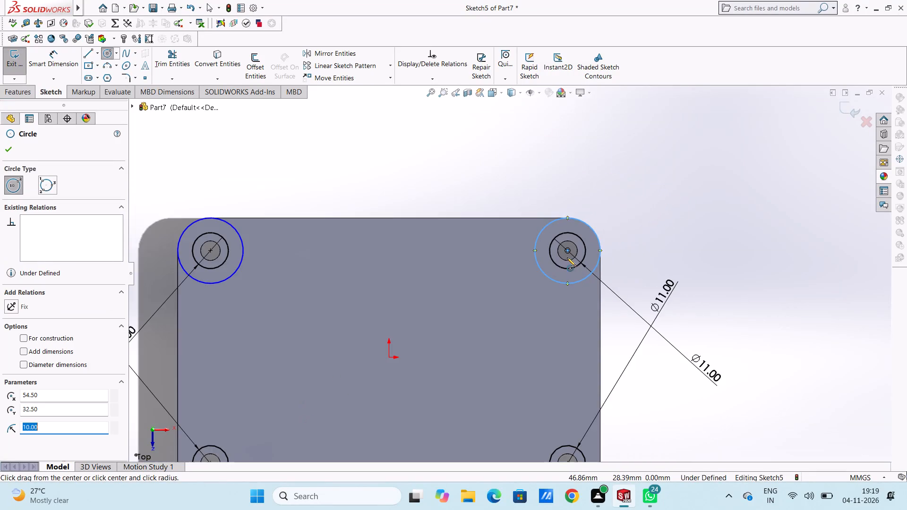
scroll(499, 305, up, 4)
scroll(410, 370, down, 5)
scroll(400, 325, down, 3)
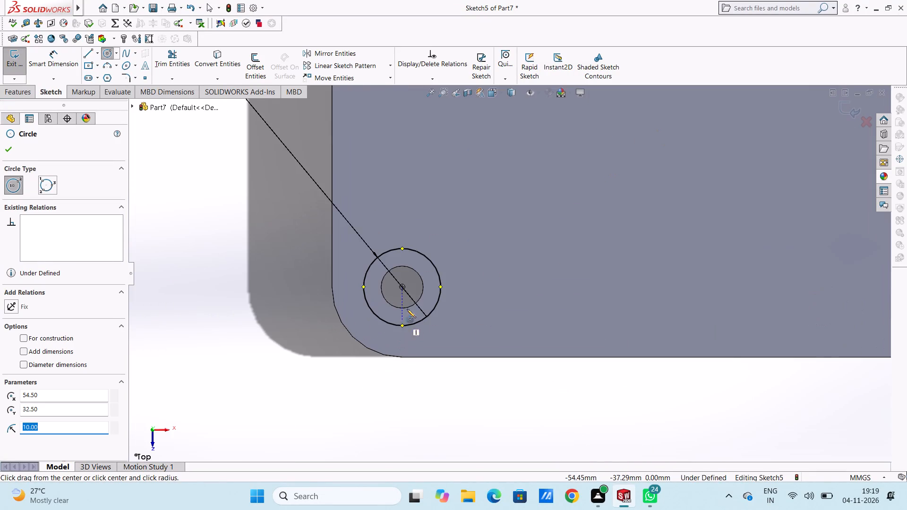
click(402, 286)
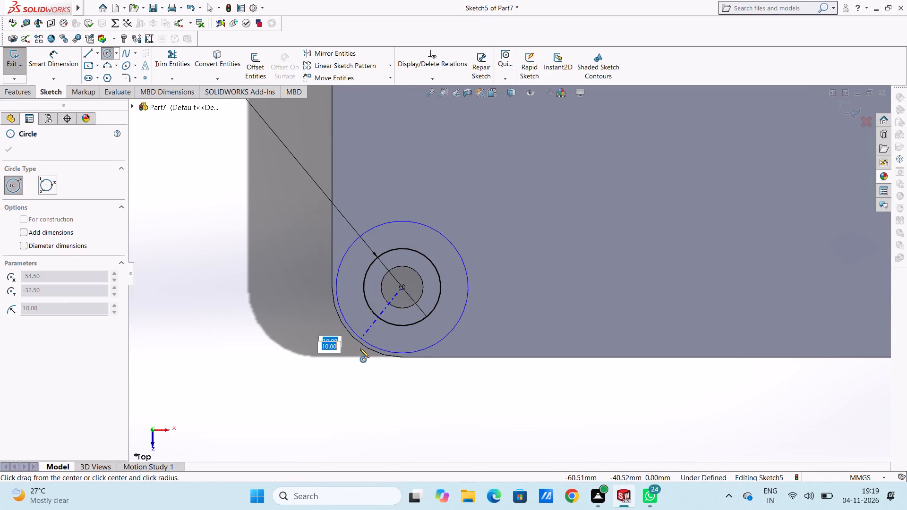
click(361, 343)
scroll(557, 291, up, 5)
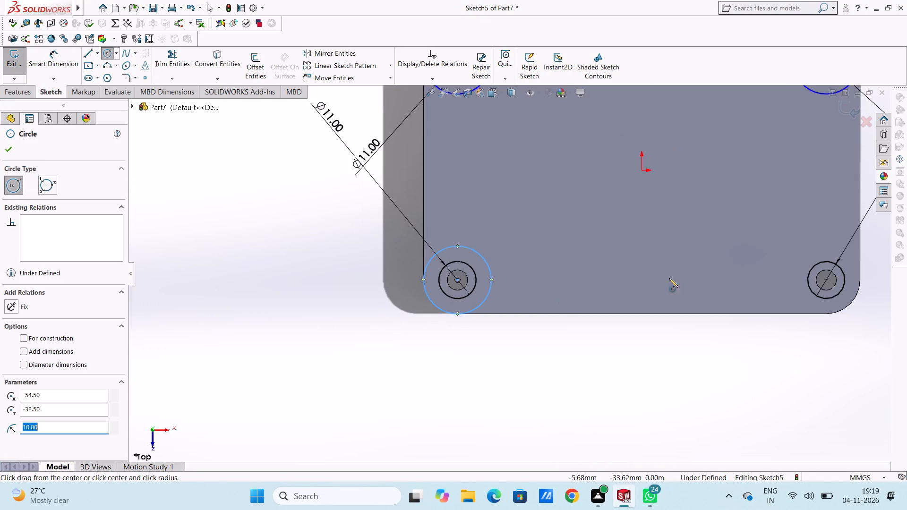
scroll(758, 267, up, 3)
scroll(723, 285, down, 5)
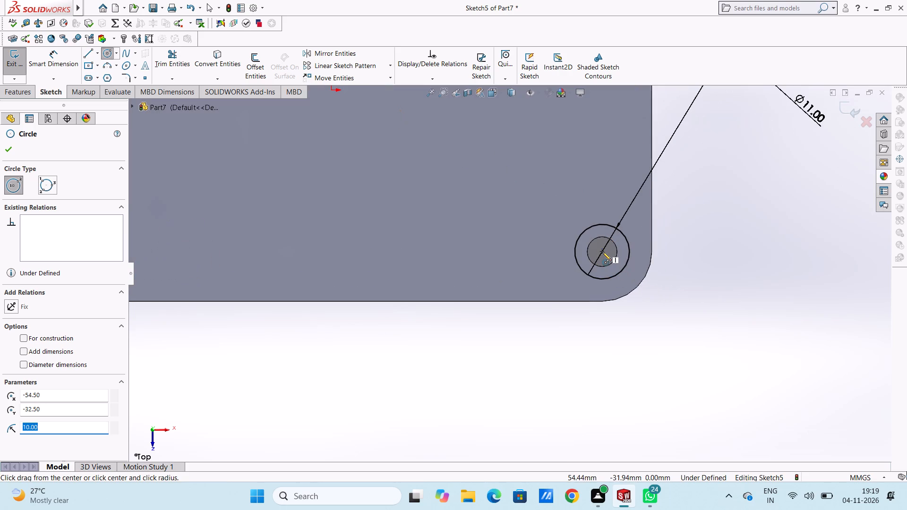
click(602, 252)
click(633, 291)
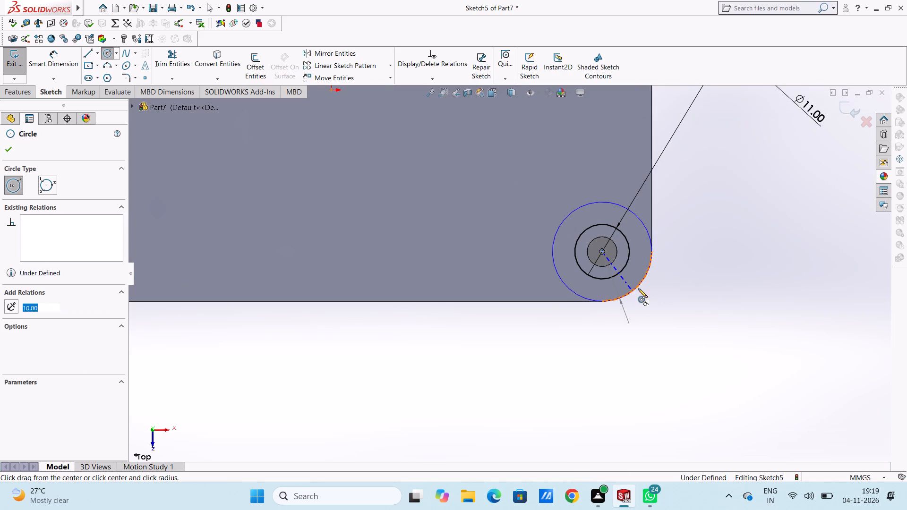
scroll(703, 262, up, 5)
right_click(691, 242)
click(697, 246)
click(690, 249)
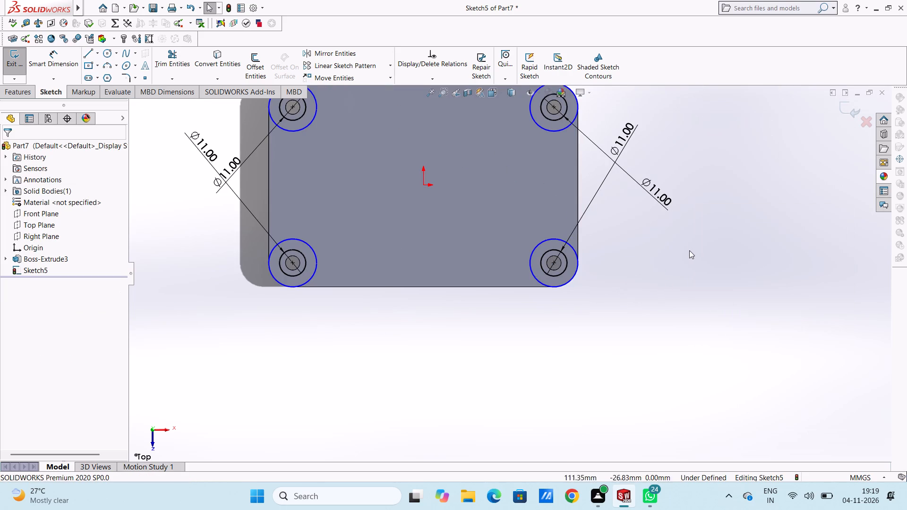
scroll(580, 242, up, 4)
scroll(462, 240, down, 3)
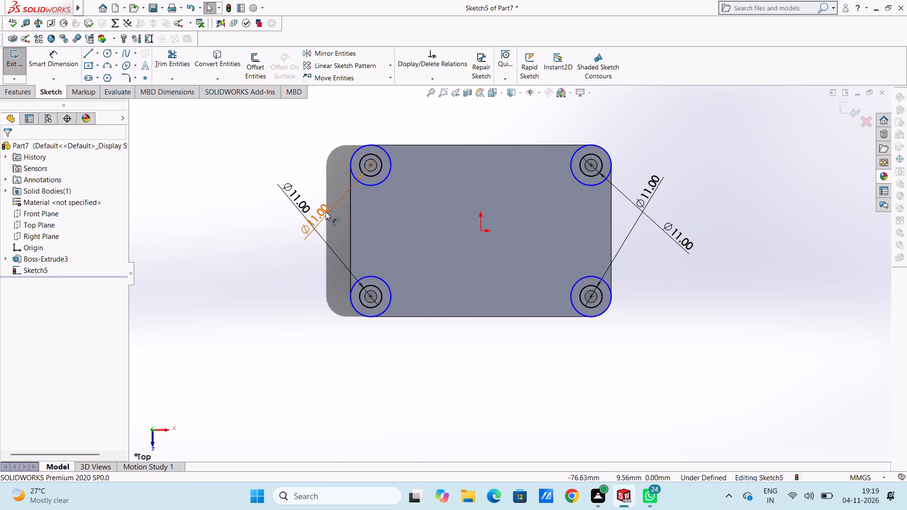
Move the two 11 mm diameter dimensions on the plate's left side farther out from the plate.
drag(325, 212, 260, 276)
click(271, 222)
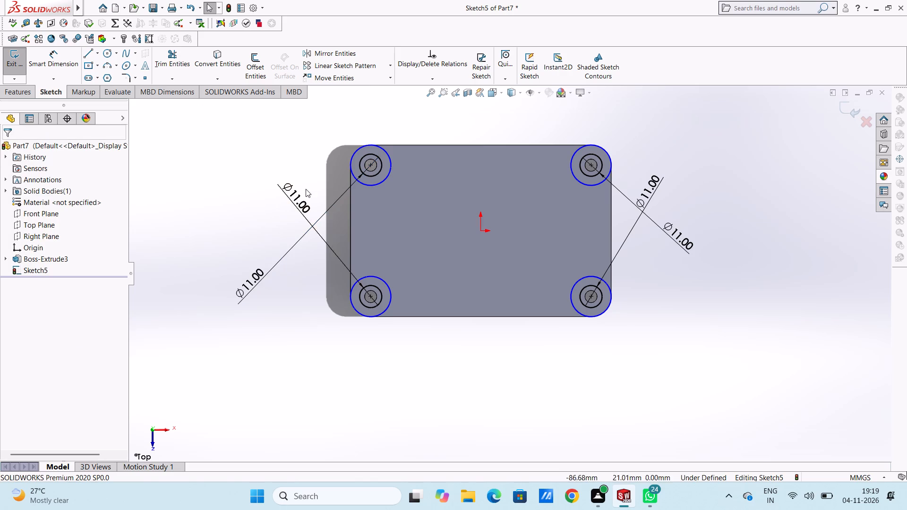
drag(297, 197, 221, 175)
click(306, 182)
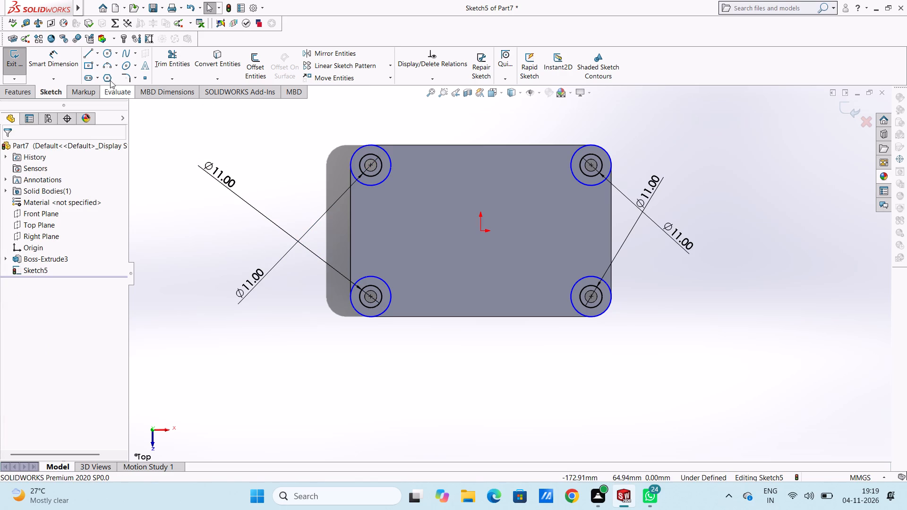
Dimension the outer circles around the plate's upper-left and lower-left holes to a diameter of 20 mm each.
click(59, 53)
scroll(443, 170, down, 3)
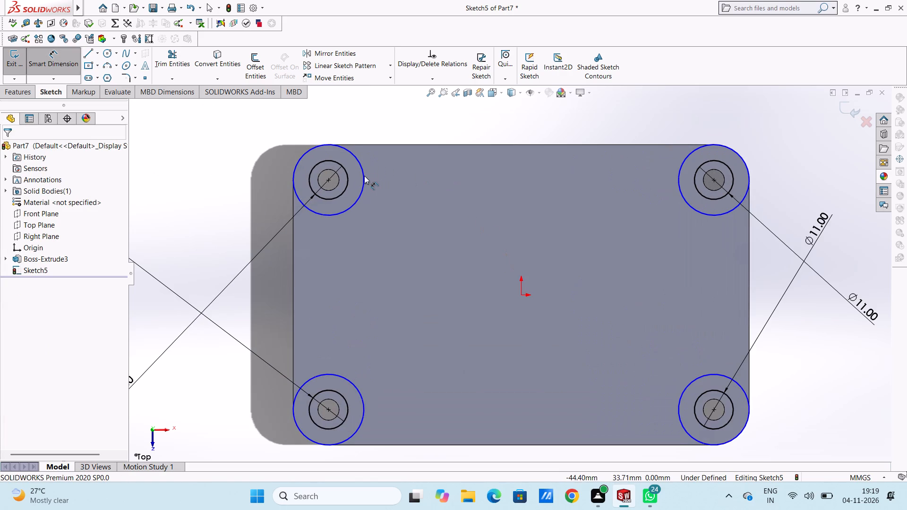
click(364, 176)
scroll(422, 261, up, 4)
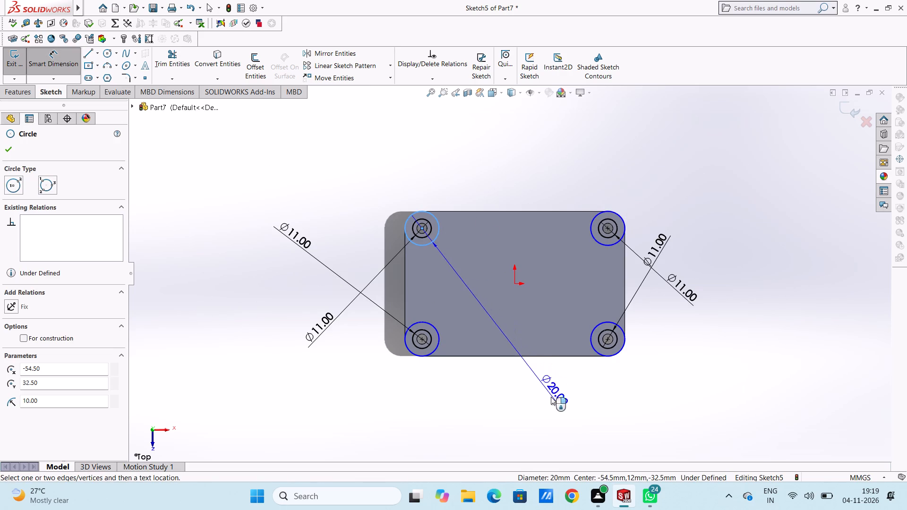
click(551, 398)
click(513, 387)
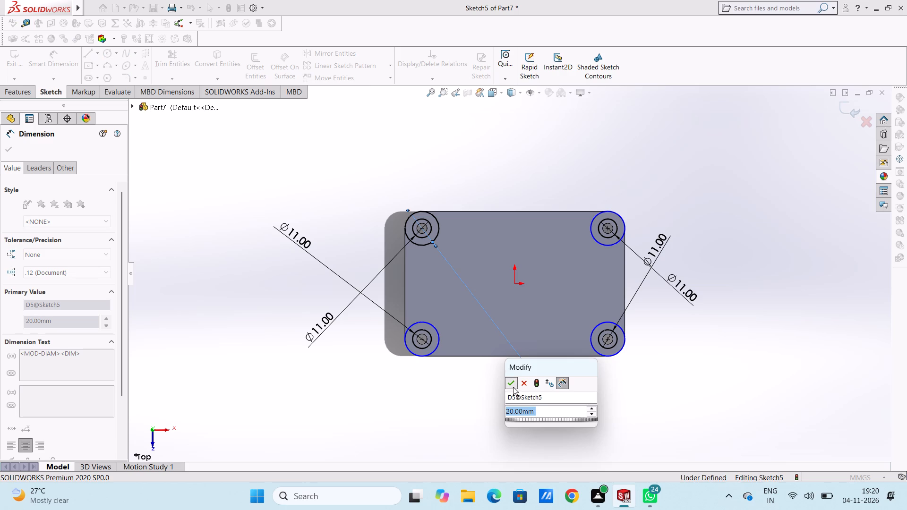
click(496, 390)
click(433, 351)
click(384, 405)
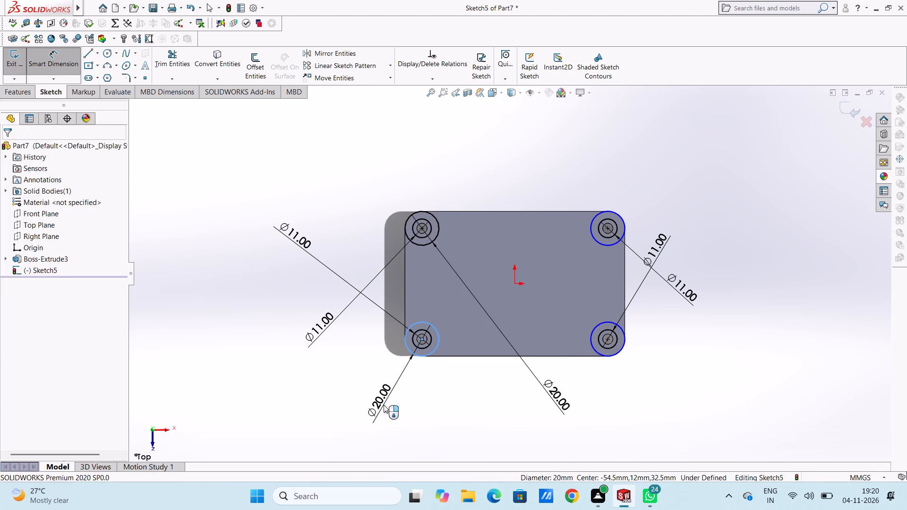
click(344, 391)
click(337, 386)
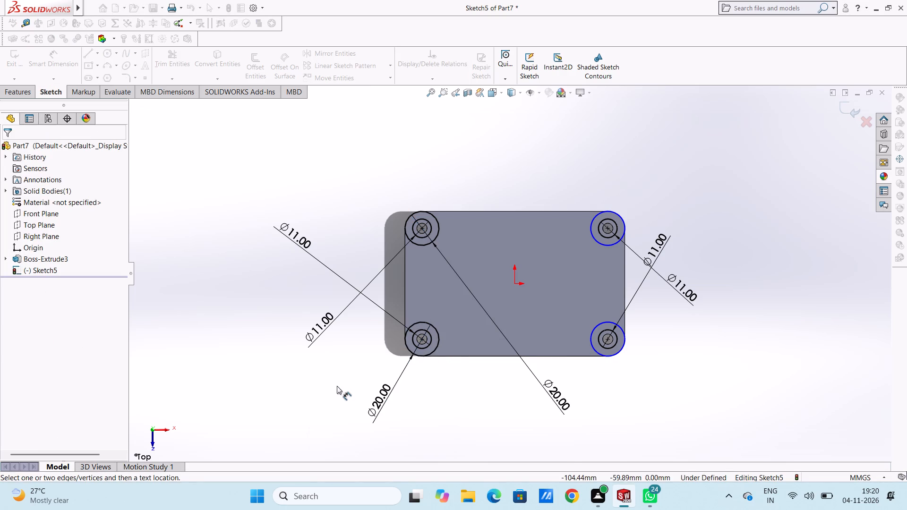
Dimension the outer circles around the plate's upper-right and lower-right holes to a diameter of 20 mm each.
click(592, 223)
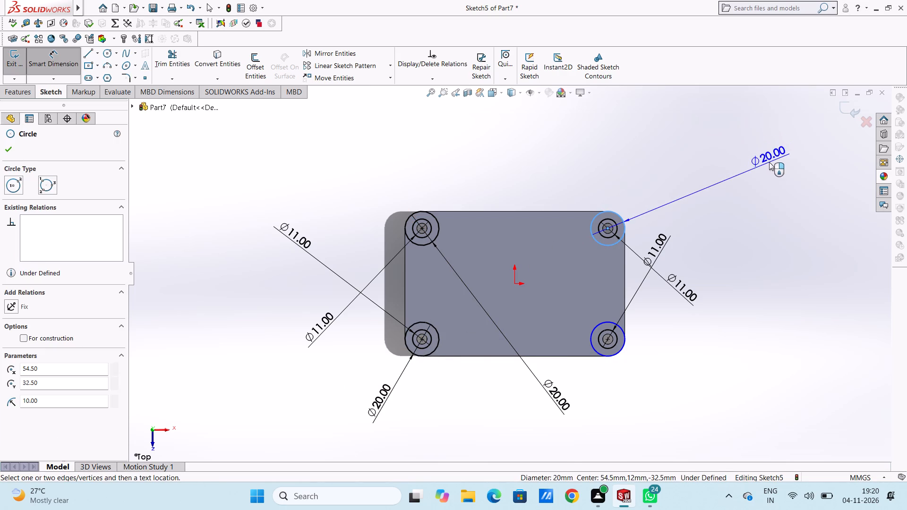
click(770, 162)
click(730, 152)
click(707, 154)
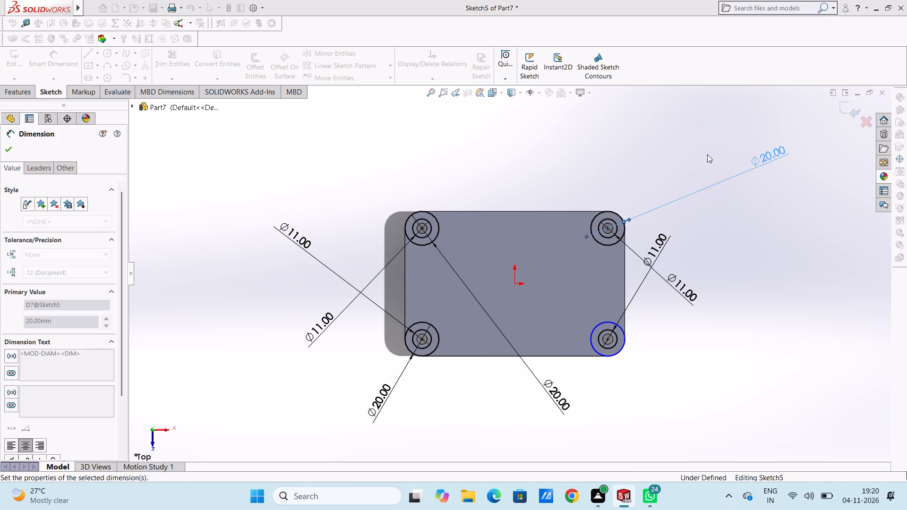
click(602, 323)
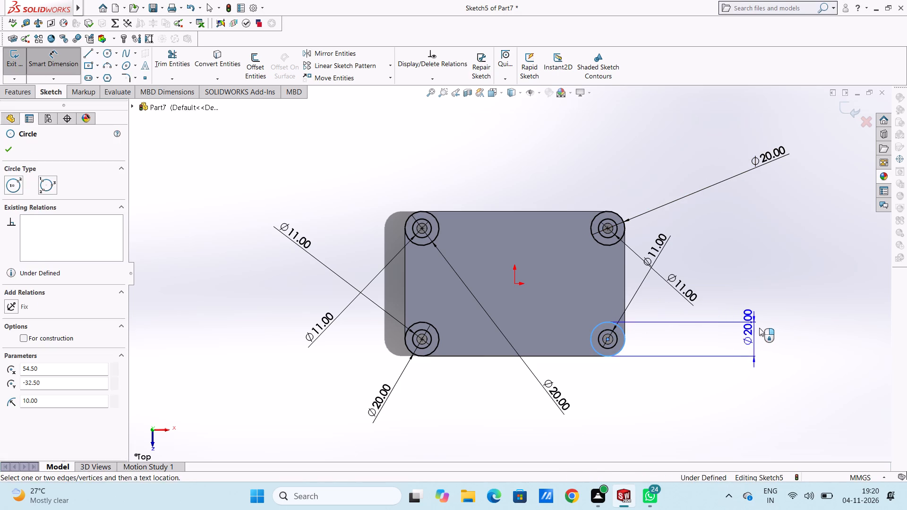
click(761, 327)
click(721, 311)
click(725, 265)
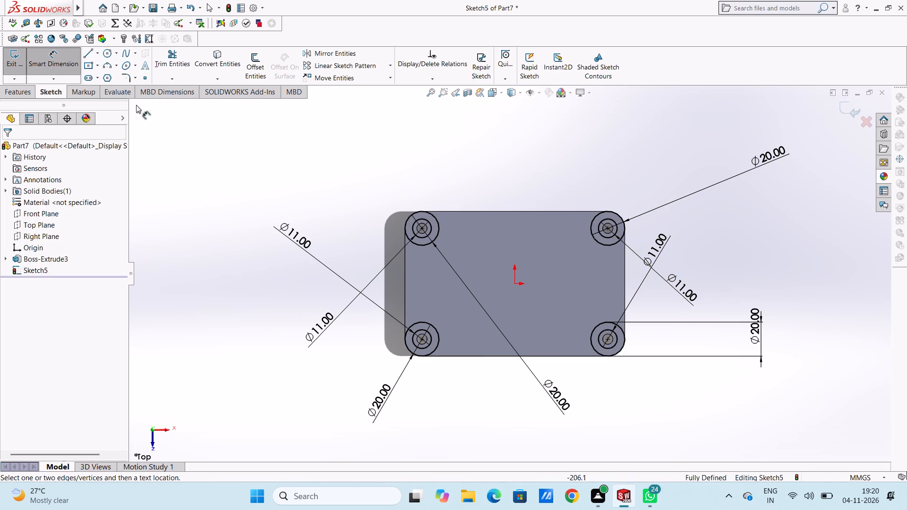
click(53, 59)
Extrude the four corner rings between the 11 mm and 20 mm circles as a 1 mm blind boss merged with the plate.
click(27, 92)
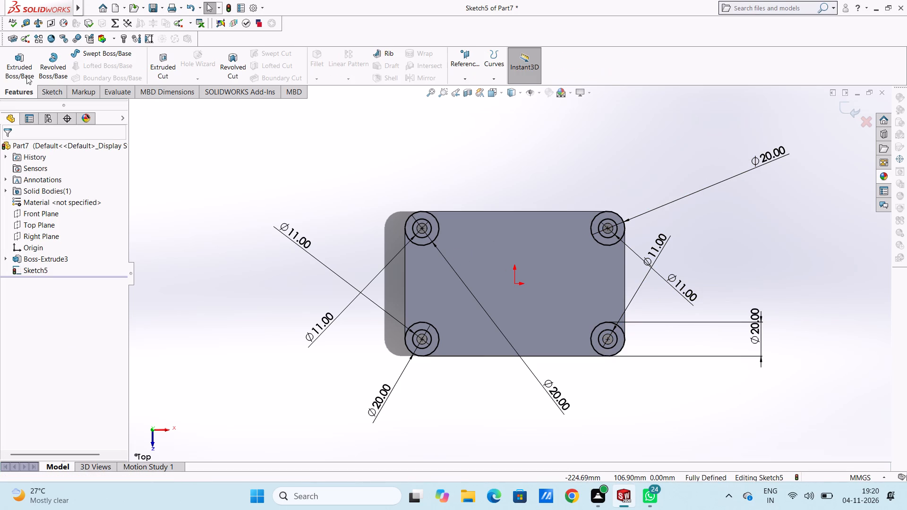
click(26, 73)
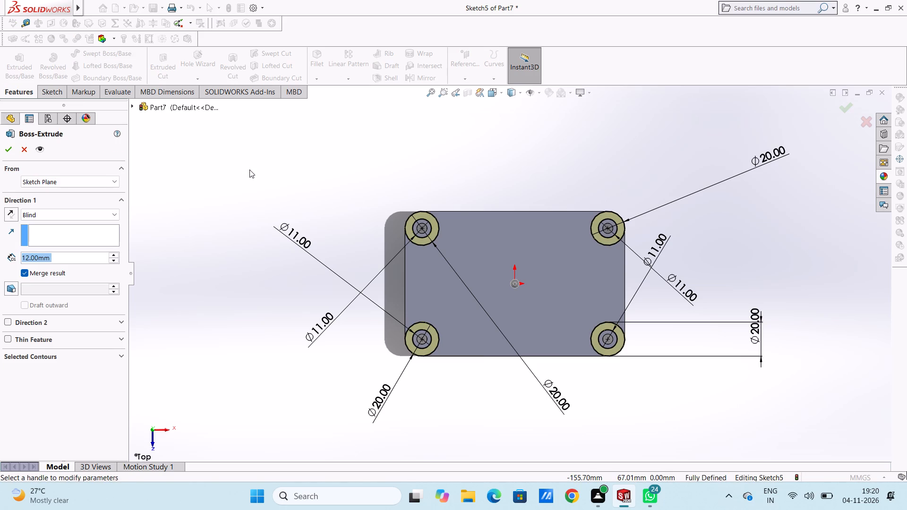
key(1)
key(Return)
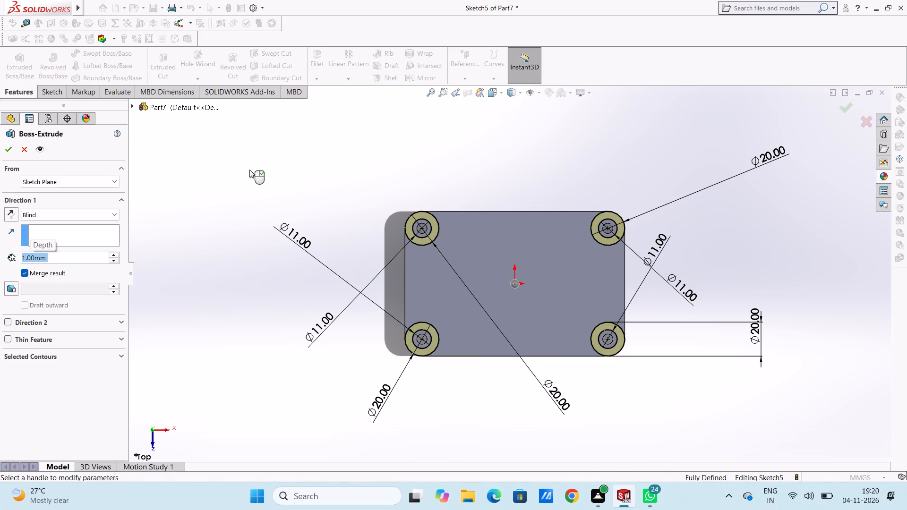
click(5, 152)
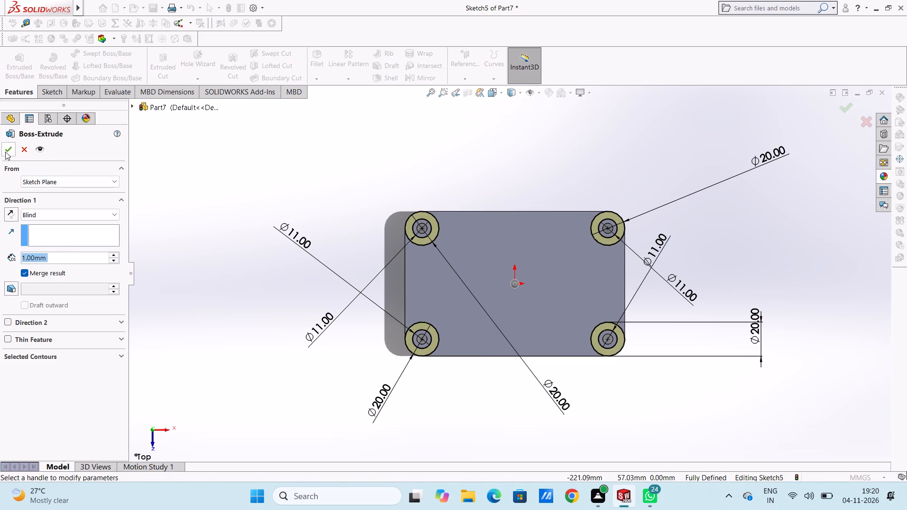
click(161, 176)
Start a new sketch on the plate's flat front side face, viewed from the front.
middle_drag(271, 301, 284, 221)
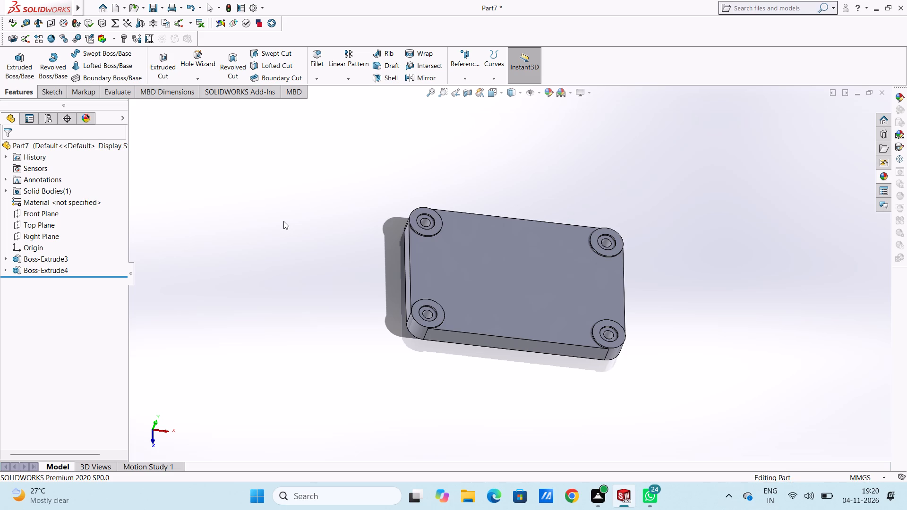
scroll(449, 236, up, 1)
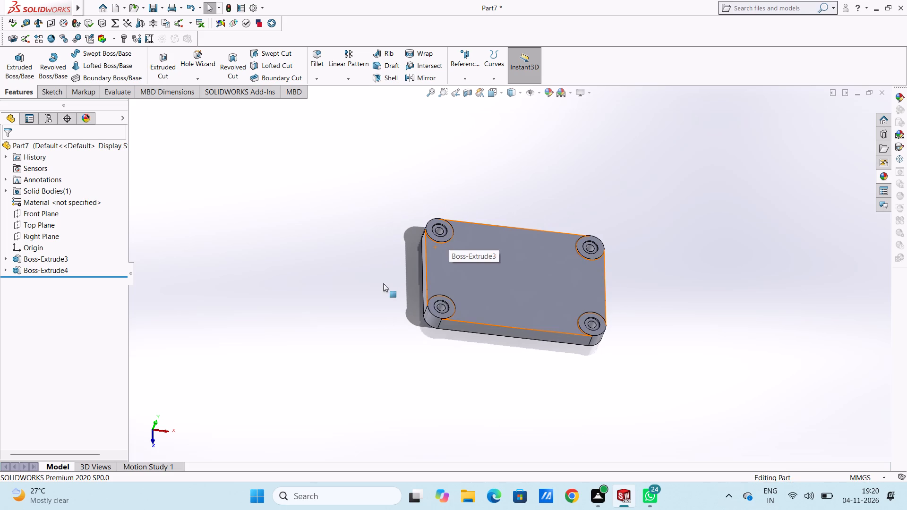
middle_drag(380, 283, 420, 227)
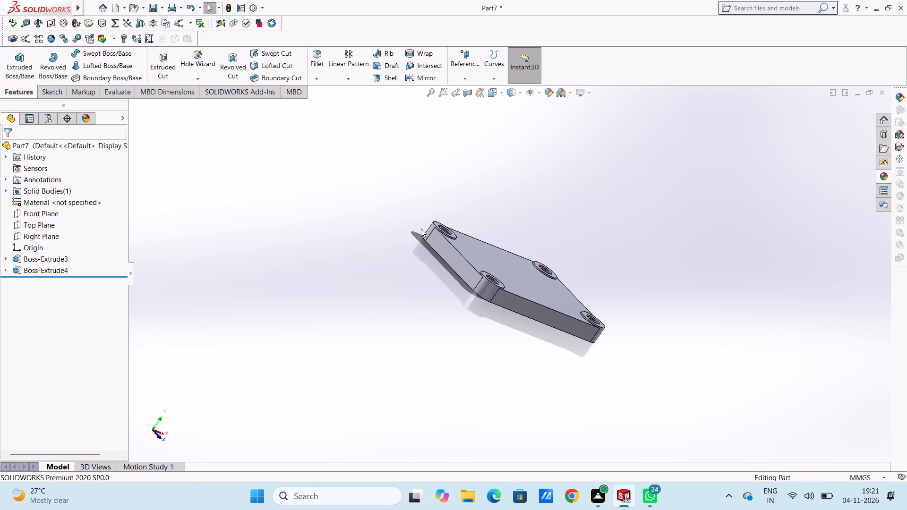
key(ctrl+1)
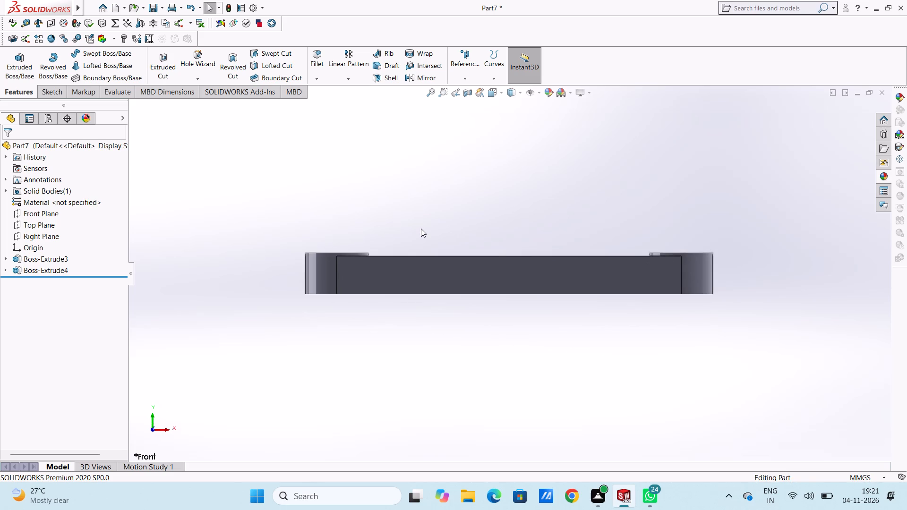
click(484, 272)
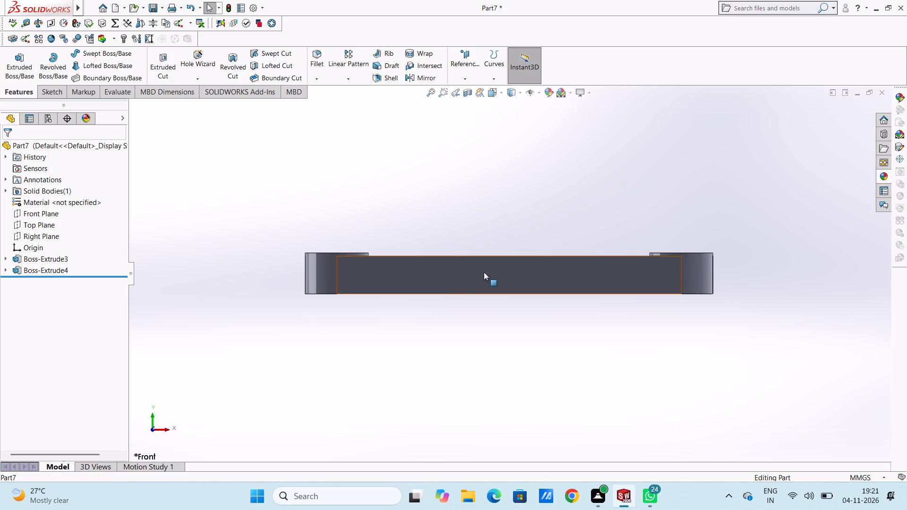
click(523, 247)
click(520, 223)
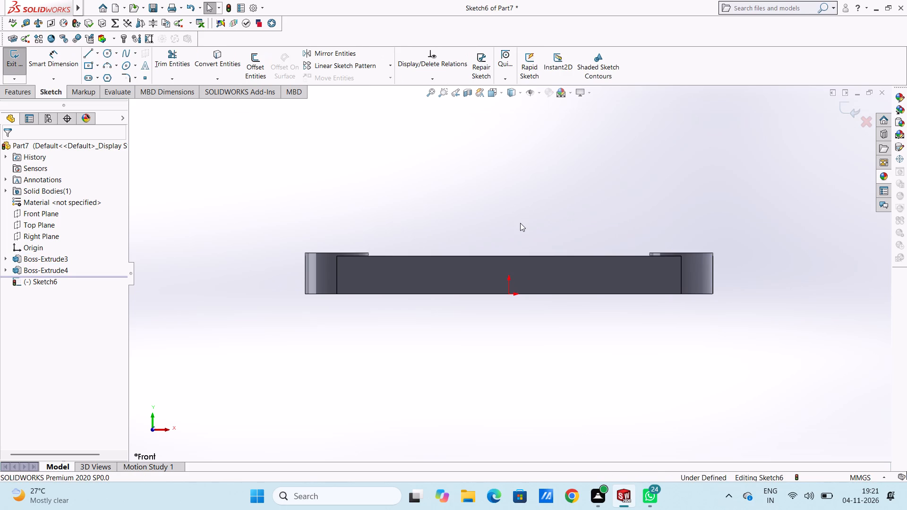
scroll(520, 223, up, 3)
scroll(524, 273, down, 1)
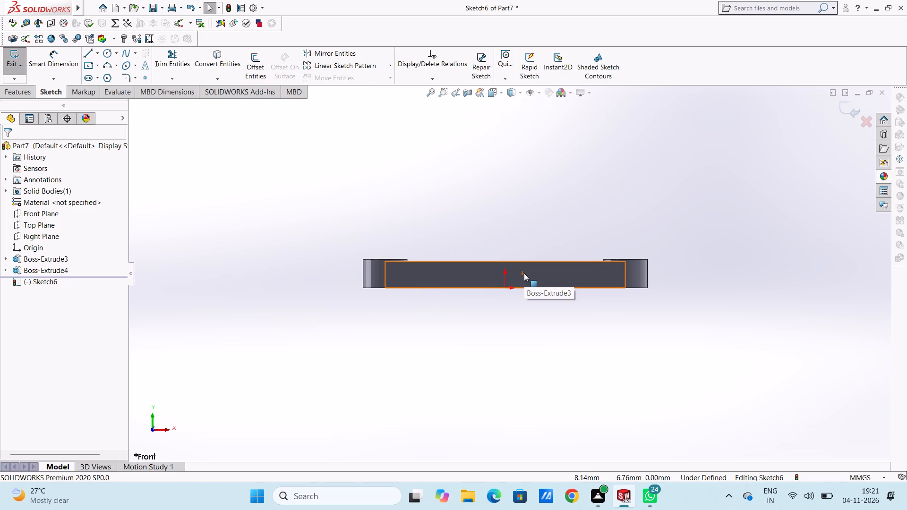
click(543, 211)
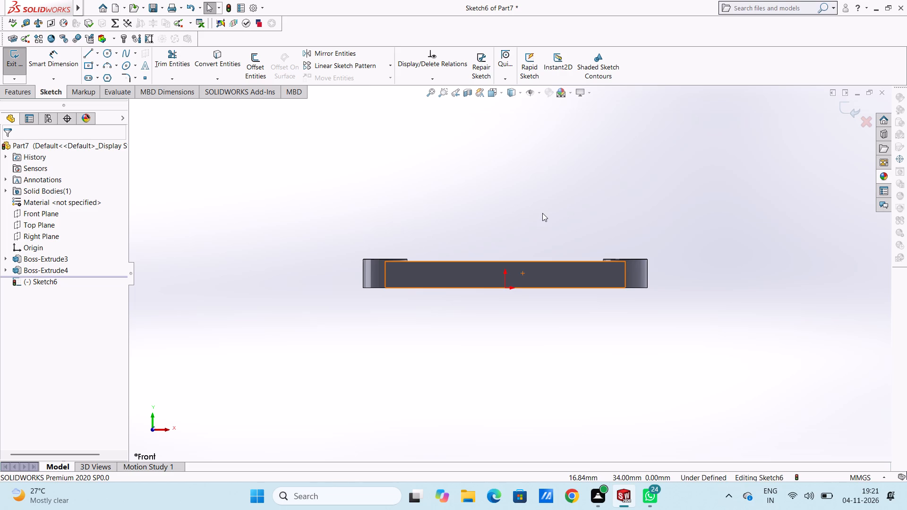
click(522, 180)
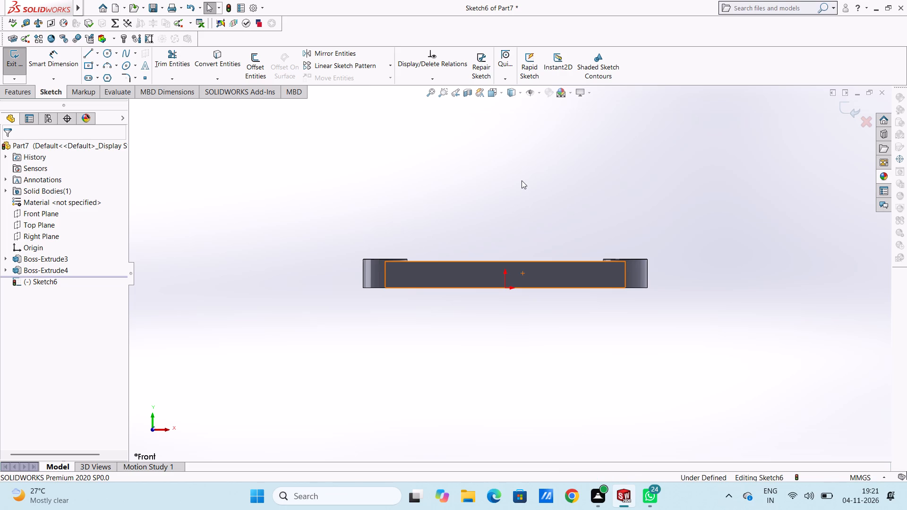
key(ctrl+1)
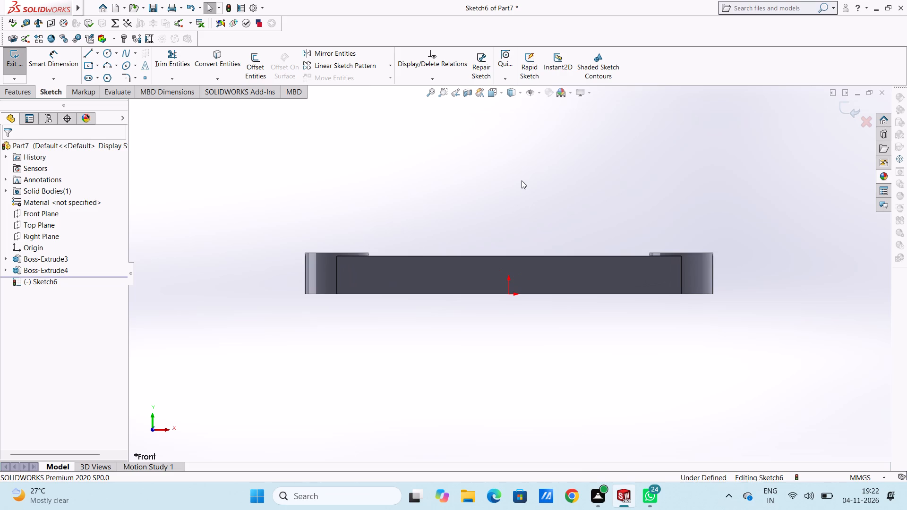
Sketch a horizontal midpoint line about 57 mm long, centred on the origin along the front face's bottom edge.
click(96, 54)
click(105, 88)
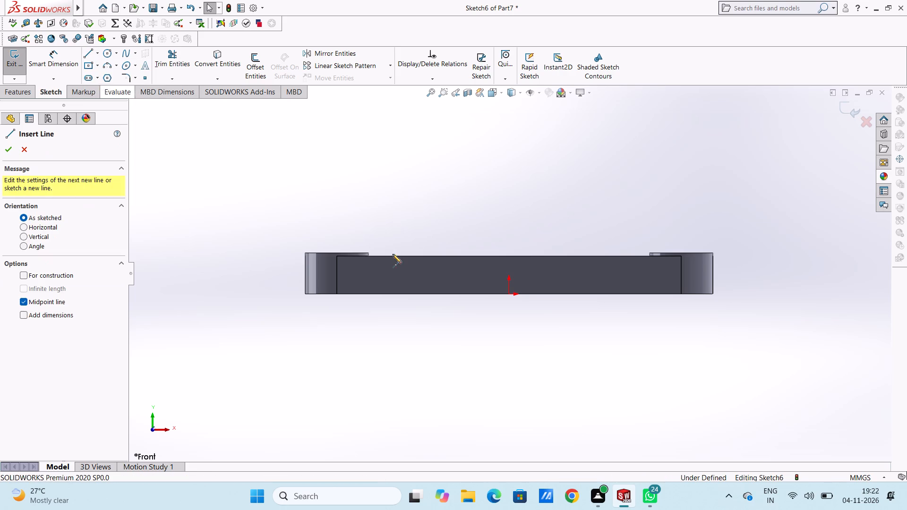
click(508, 296)
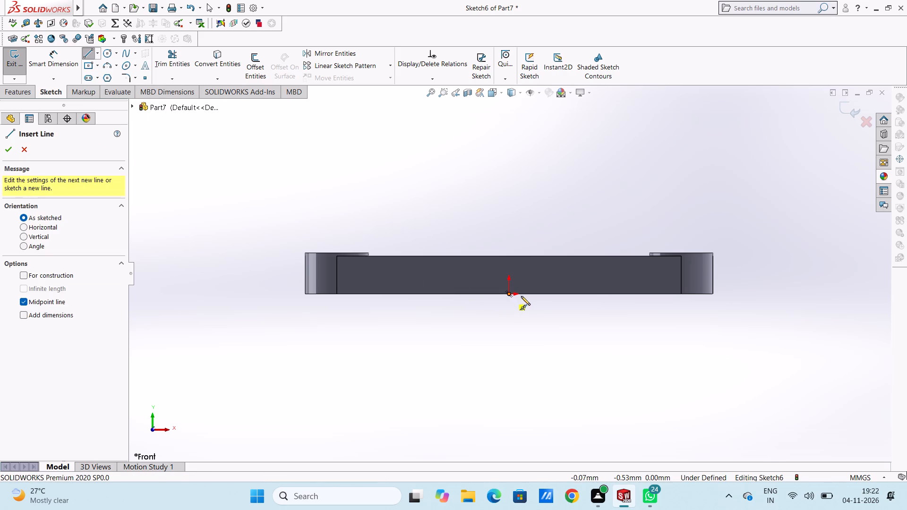
click(599, 293)
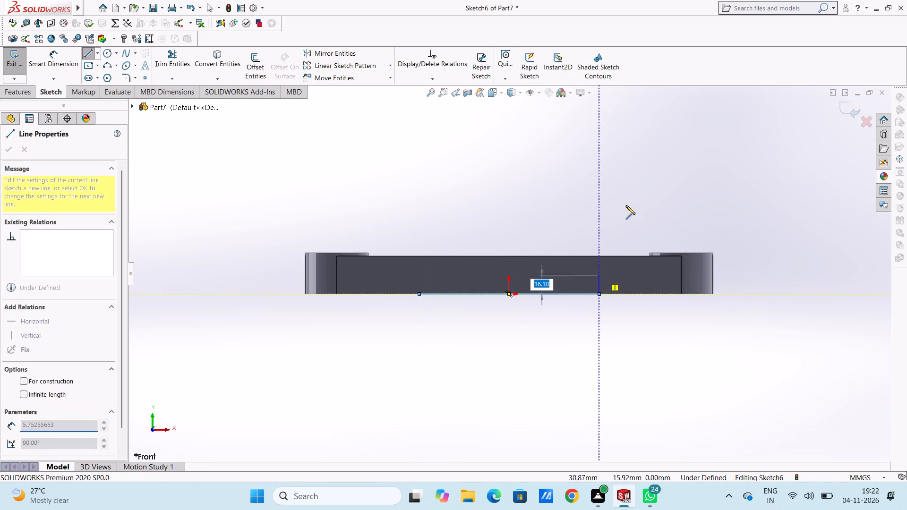
right_click(668, 162)
click(680, 168)
click(669, 176)
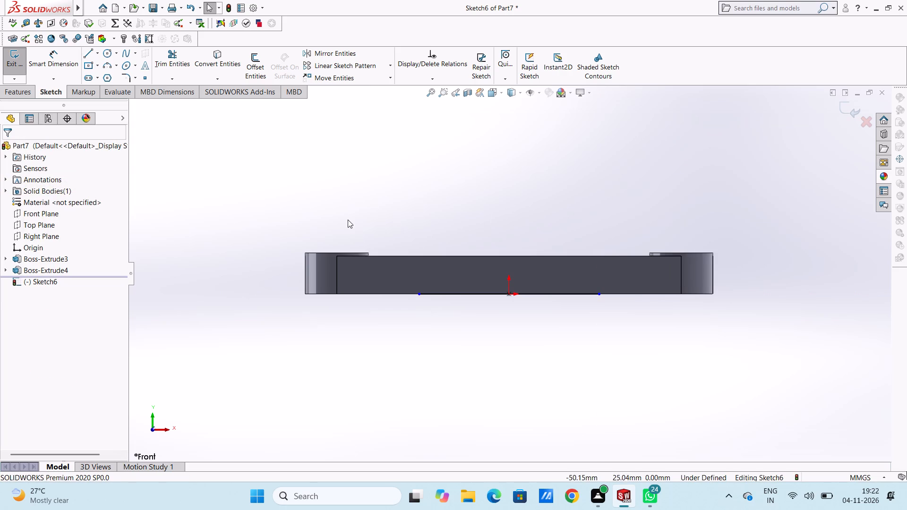
Dimension the horizontal distance from the plate's left edge to the line's left endpoint as 24 mm.
click(66, 59)
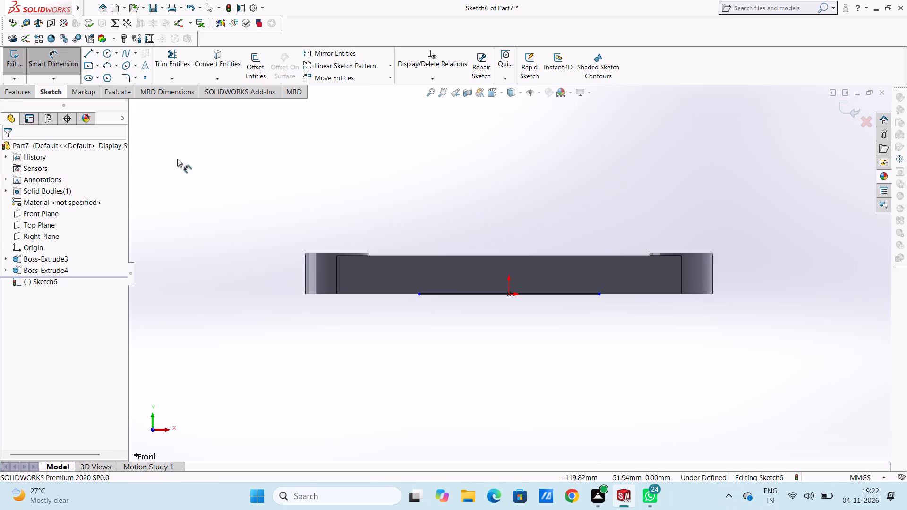
click(304, 280)
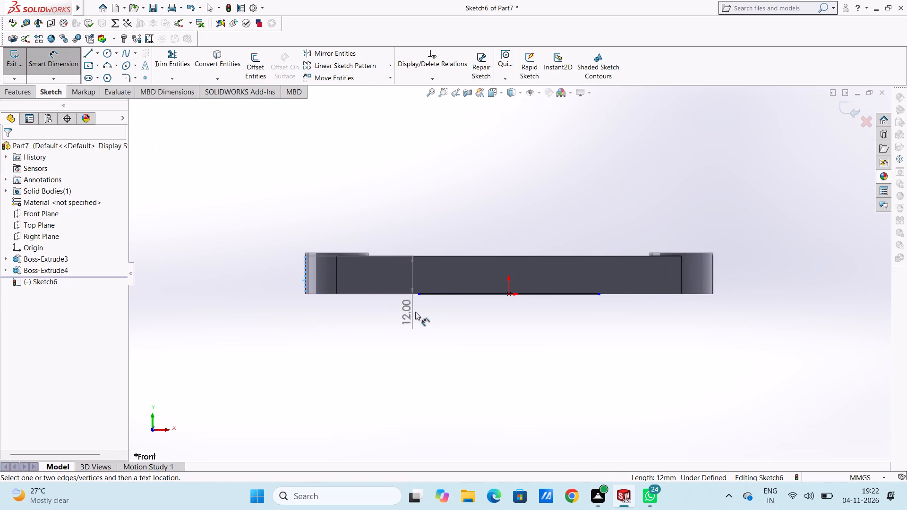
click(421, 294)
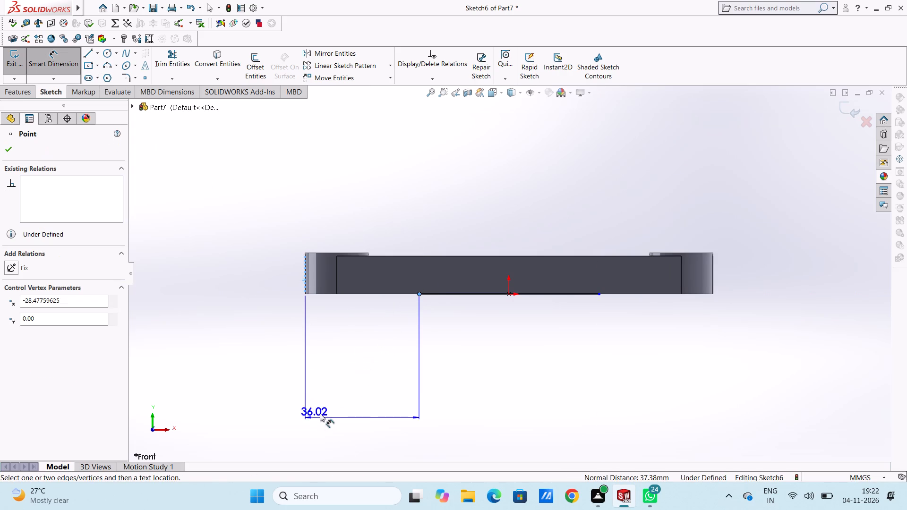
click(344, 398)
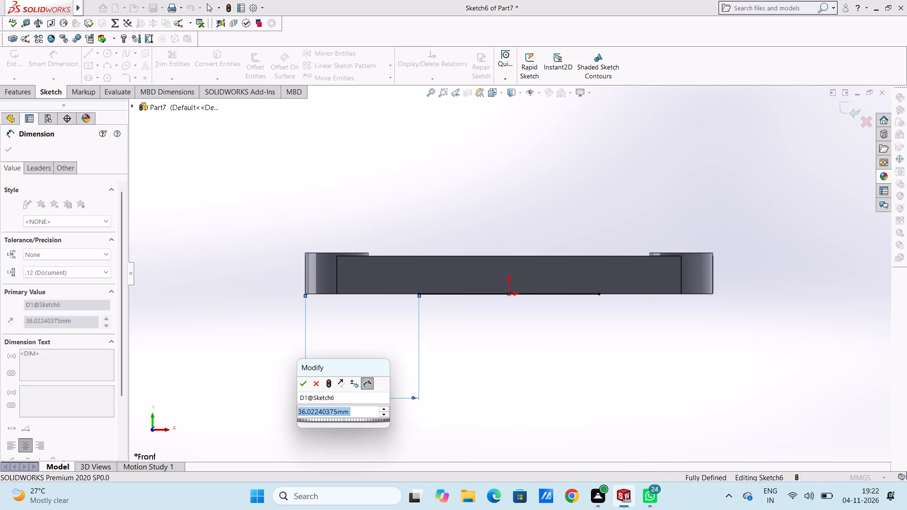
text(24)
key(Return)
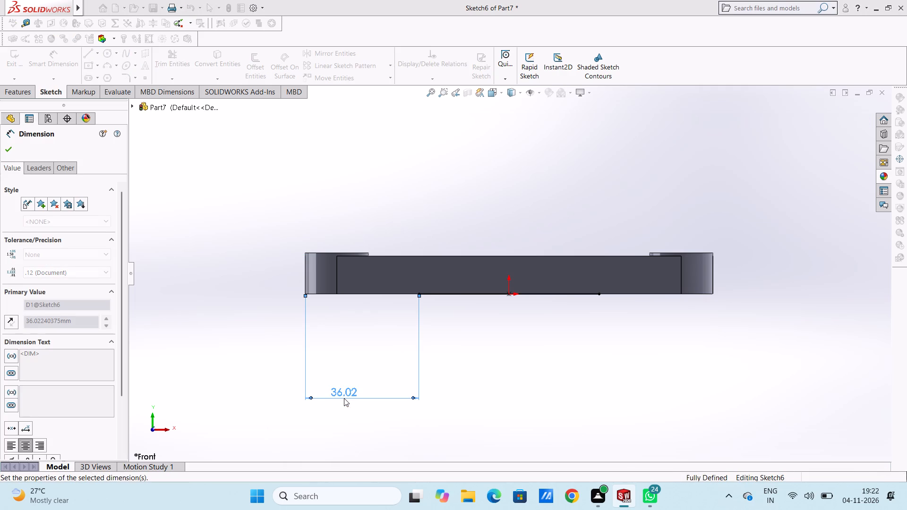
click(237, 286)
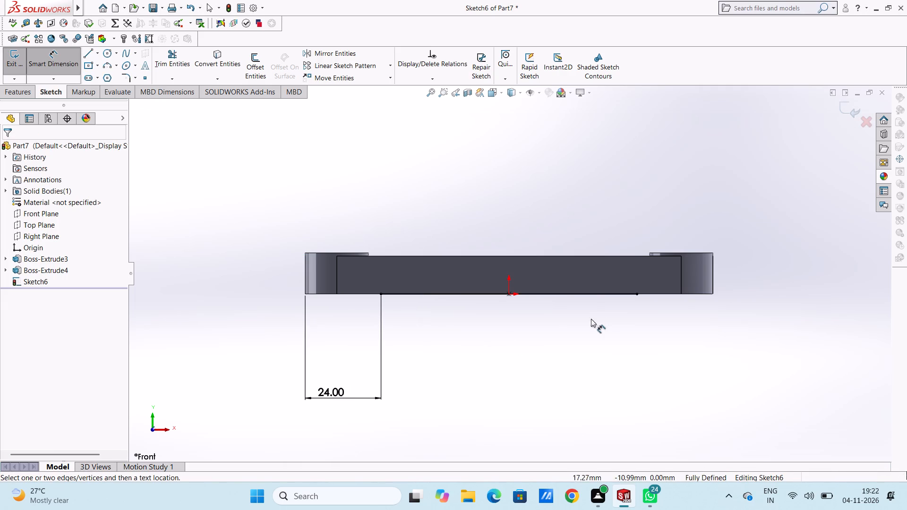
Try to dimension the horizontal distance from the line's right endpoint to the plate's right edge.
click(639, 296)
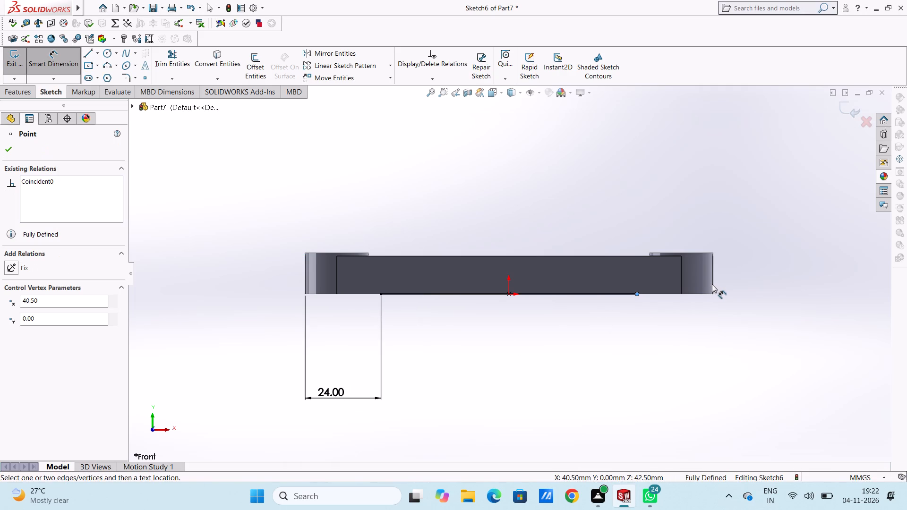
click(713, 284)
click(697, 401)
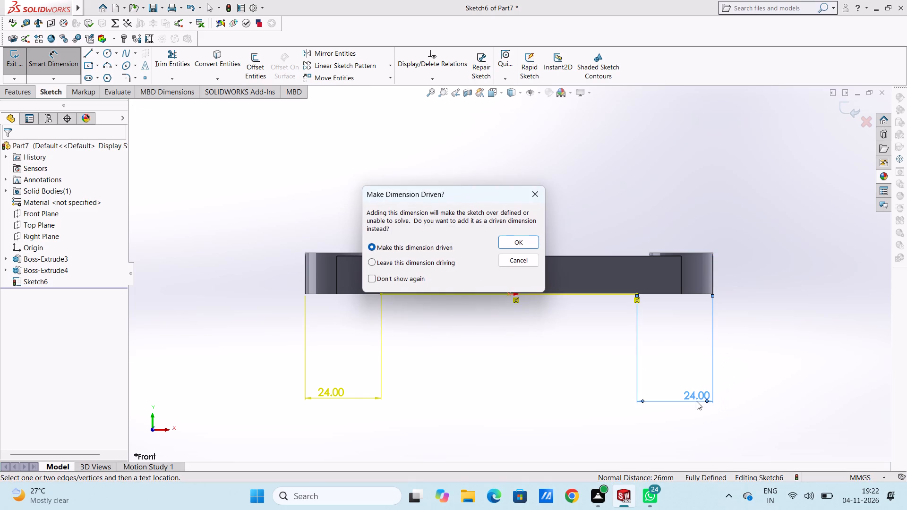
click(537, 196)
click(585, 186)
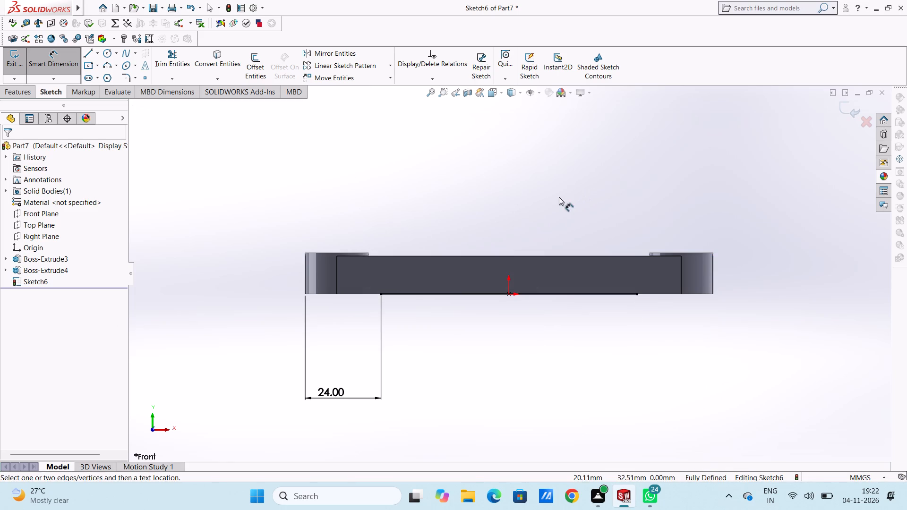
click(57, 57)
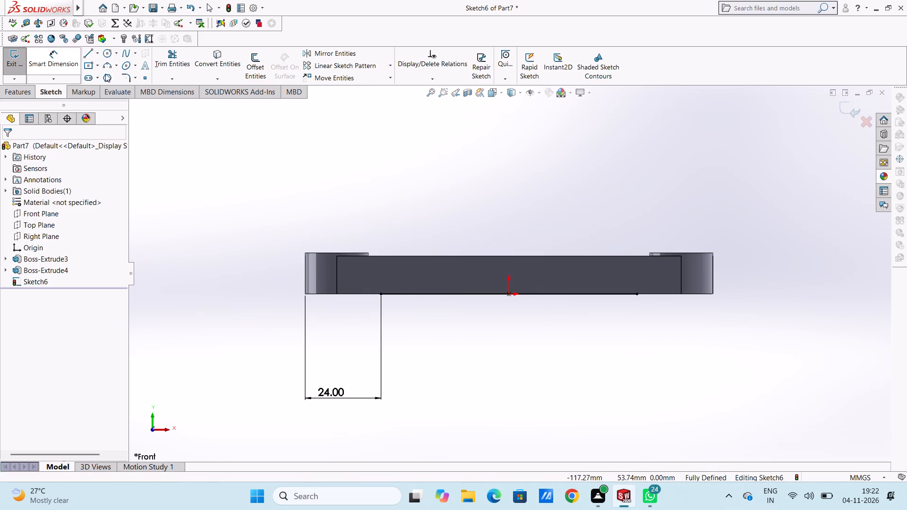
Offset the bottom line 2 mm upward into the front face, with the offset dimension added.
click(252, 60)
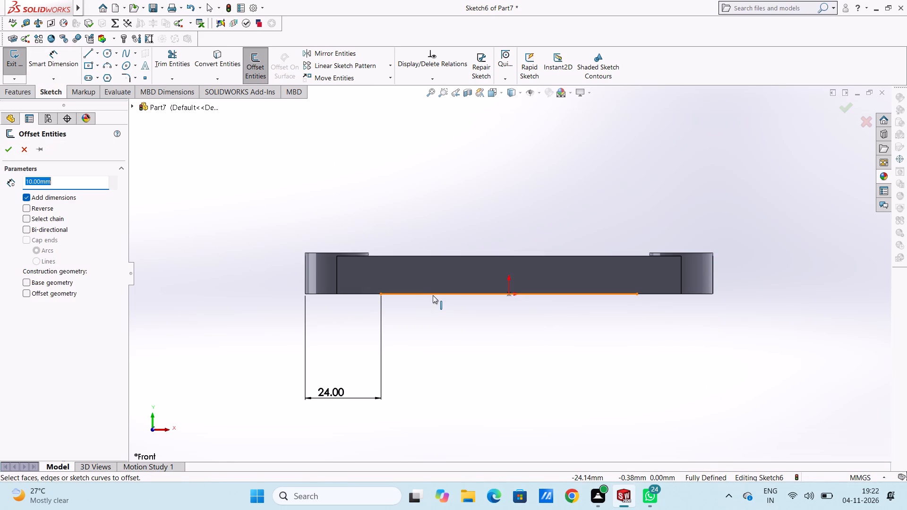
click(433, 295)
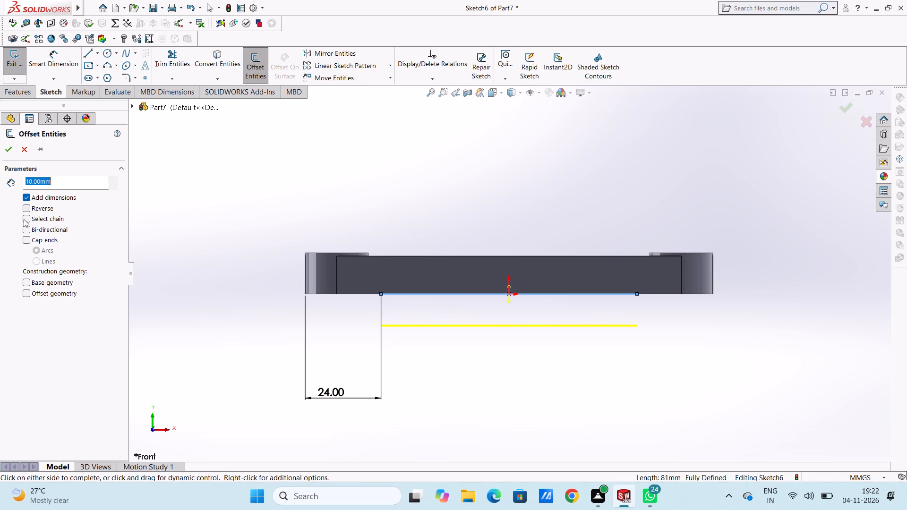
click(26, 207)
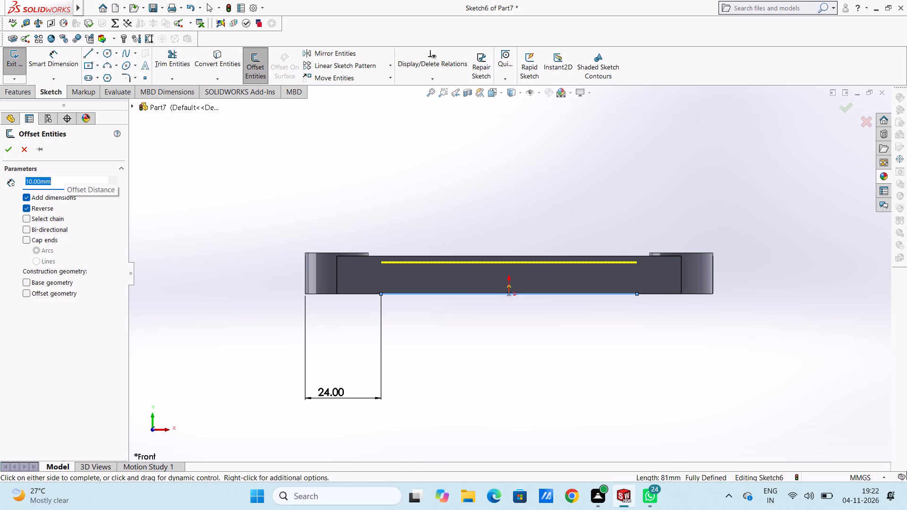
key(2)
key(Return)
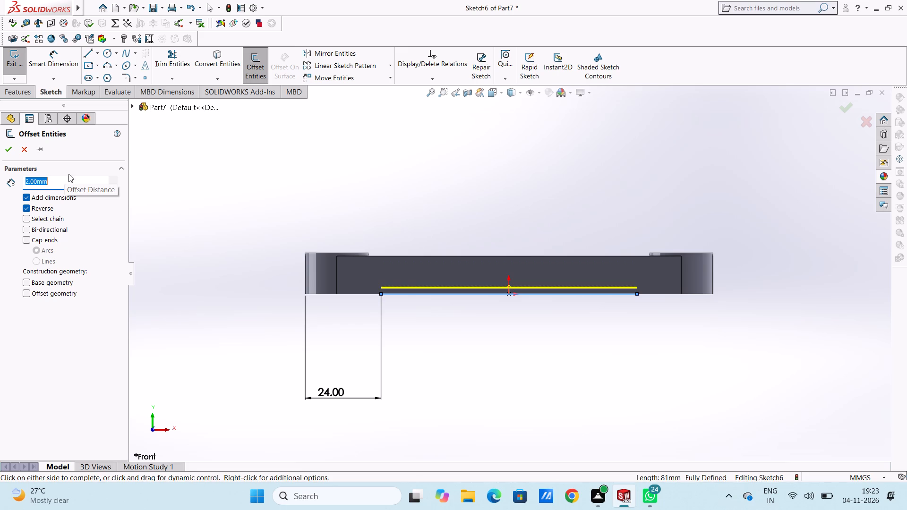
click(7, 151)
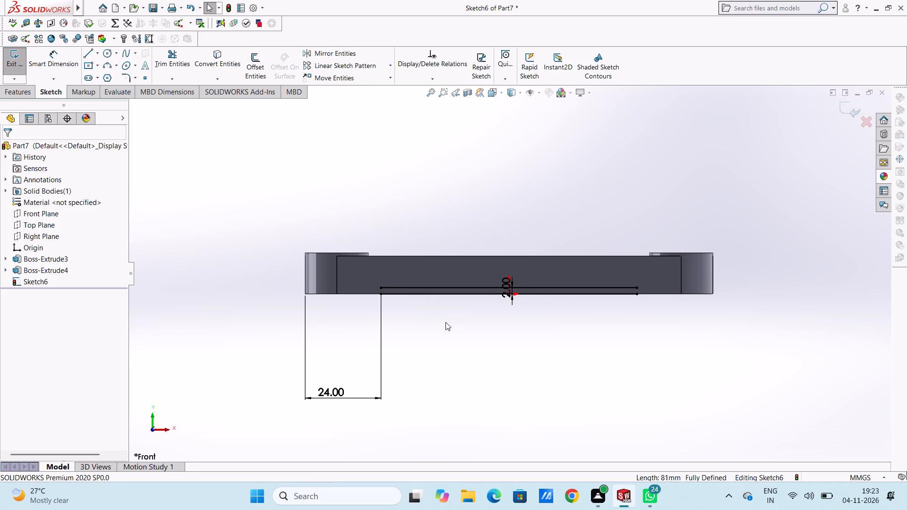
Sketch a vertical line joining the left endpoints of the bottom line and its 2 mm offset.
scroll(494, 313, down, 1)
scroll(561, 317, up, 1)
scroll(602, 304, down, 2)
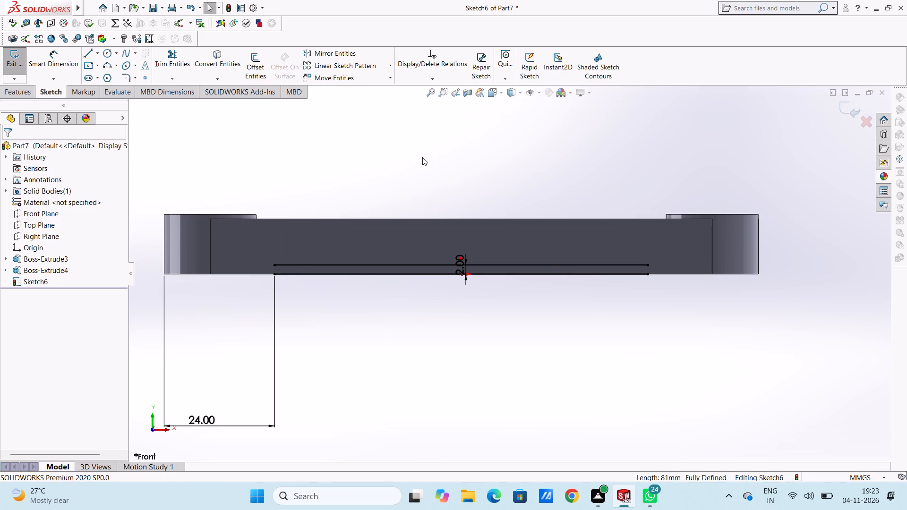
scroll(407, 174, up, 3)
scroll(483, 297, down, 2)
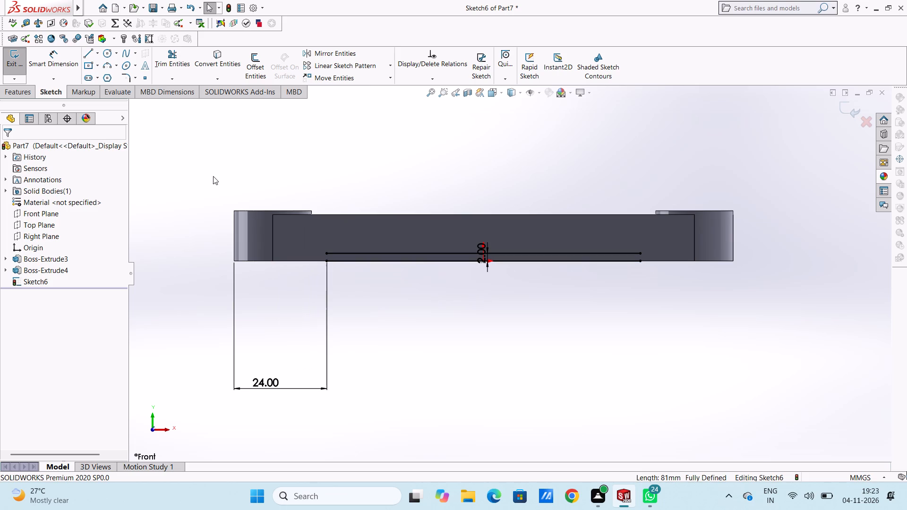
click(85, 55)
scroll(376, 284, down, 5)
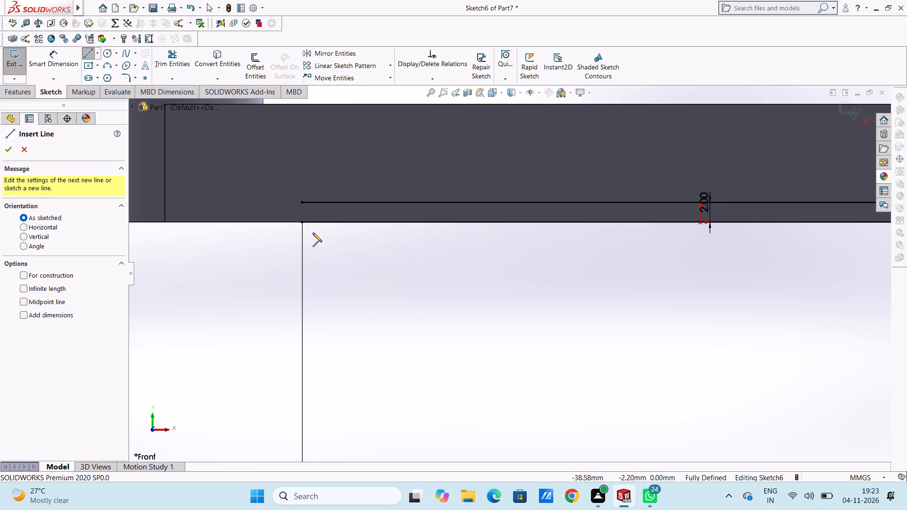
click(304, 204)
click(304, 224)
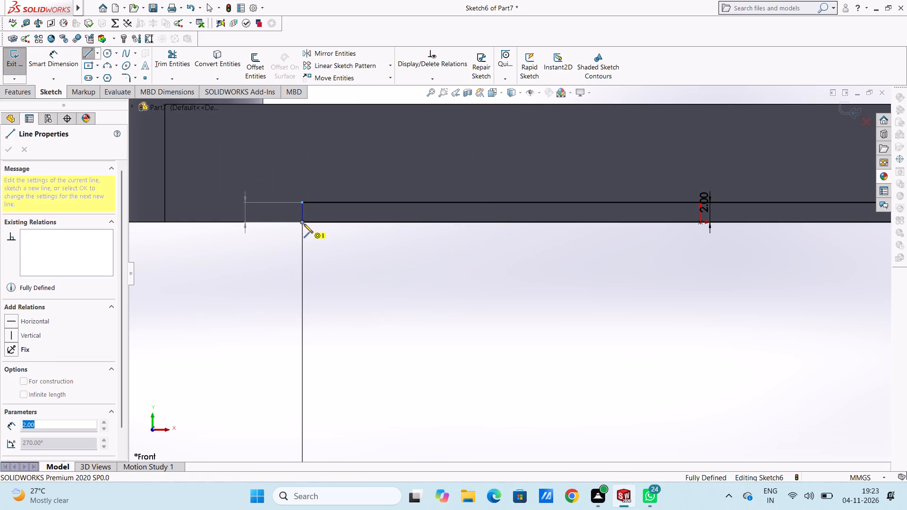
right_click(248, 256)
click(257, 262)
click(257, 265)
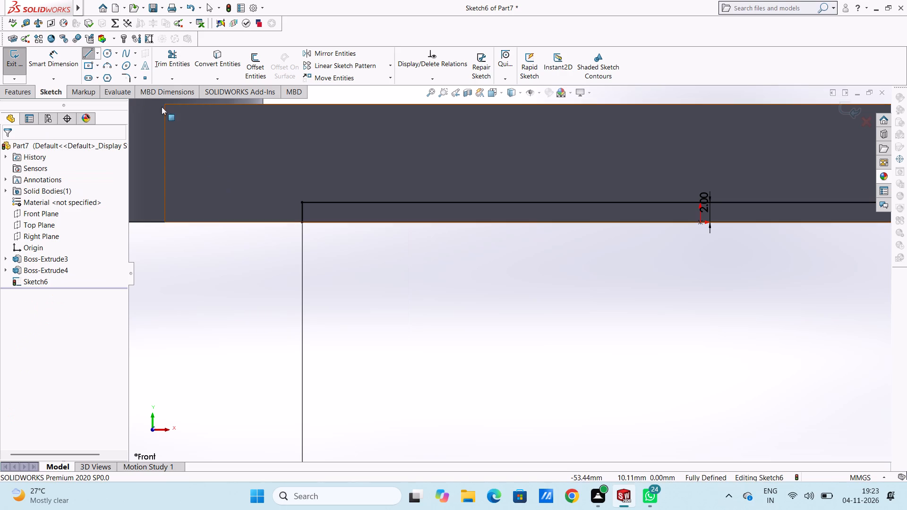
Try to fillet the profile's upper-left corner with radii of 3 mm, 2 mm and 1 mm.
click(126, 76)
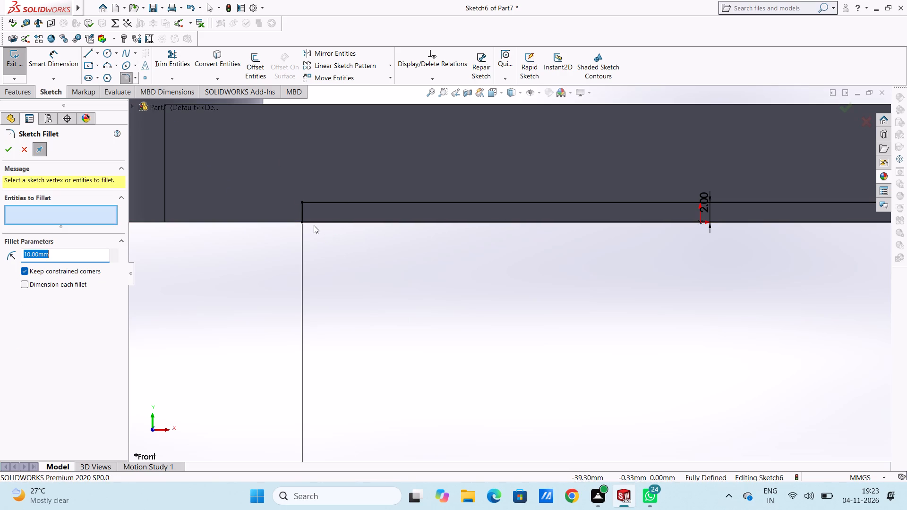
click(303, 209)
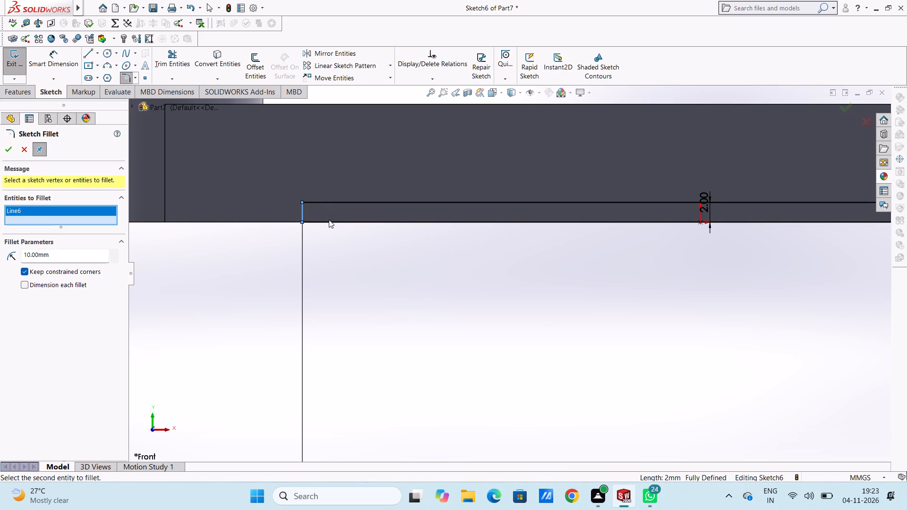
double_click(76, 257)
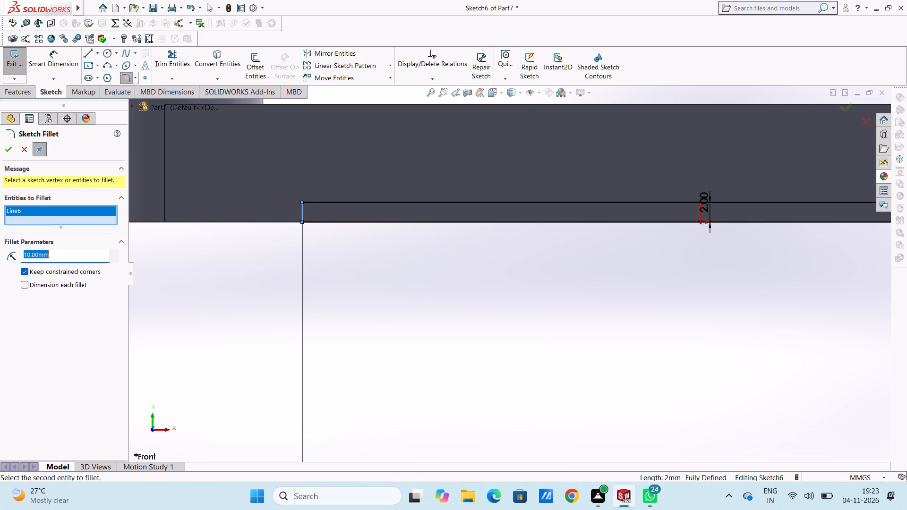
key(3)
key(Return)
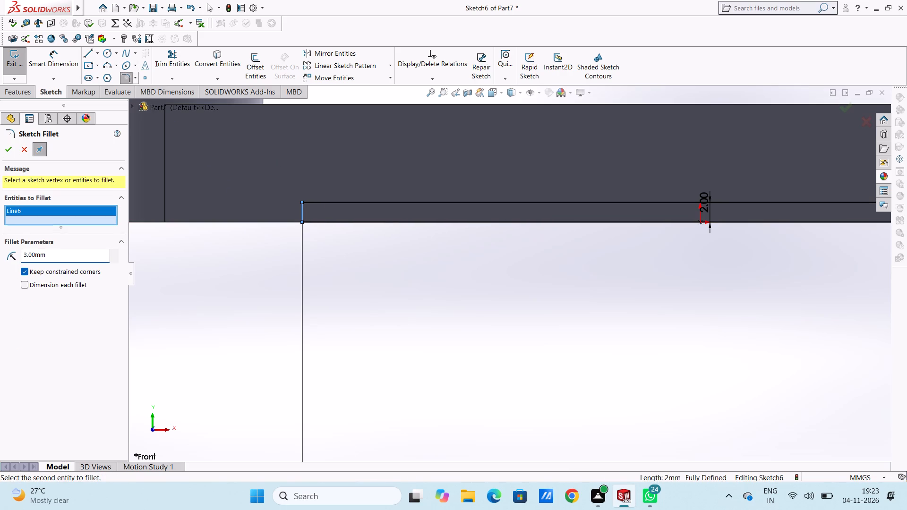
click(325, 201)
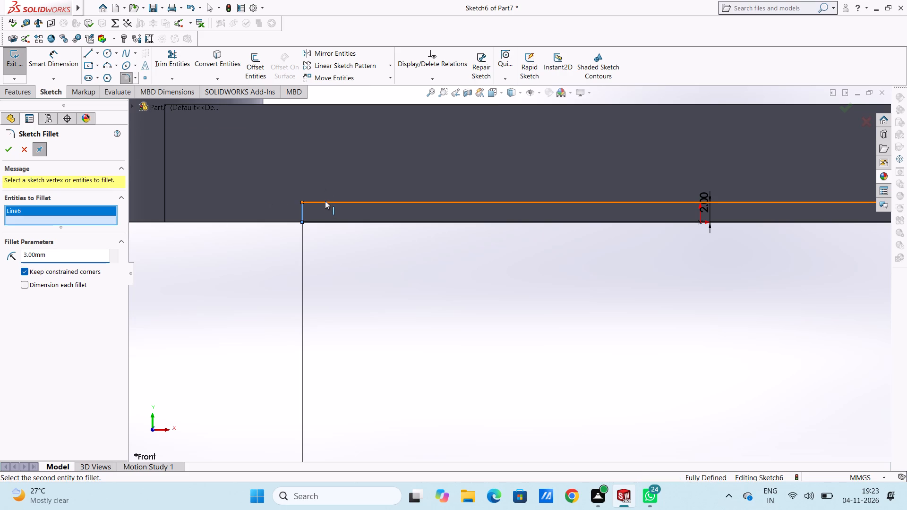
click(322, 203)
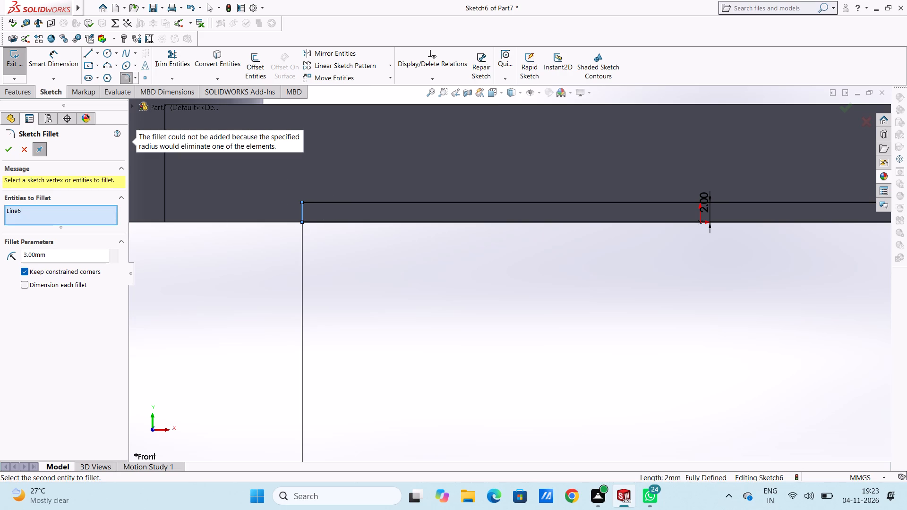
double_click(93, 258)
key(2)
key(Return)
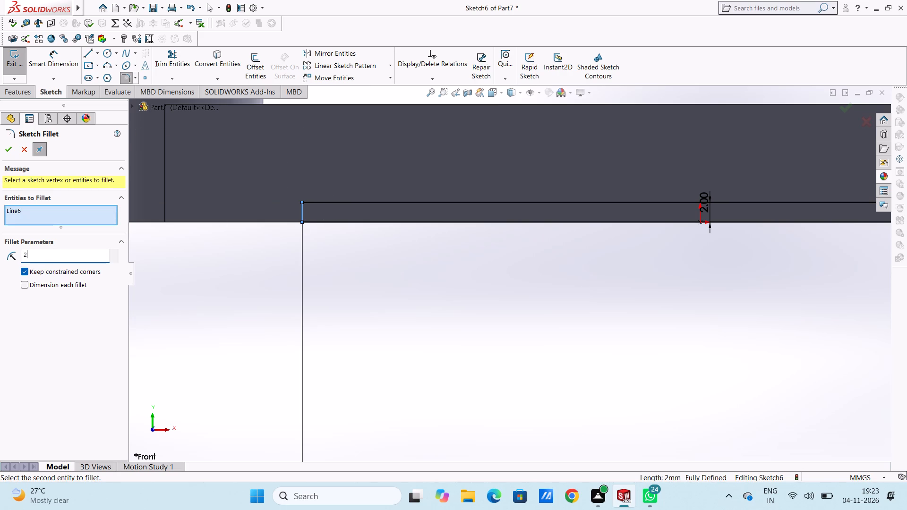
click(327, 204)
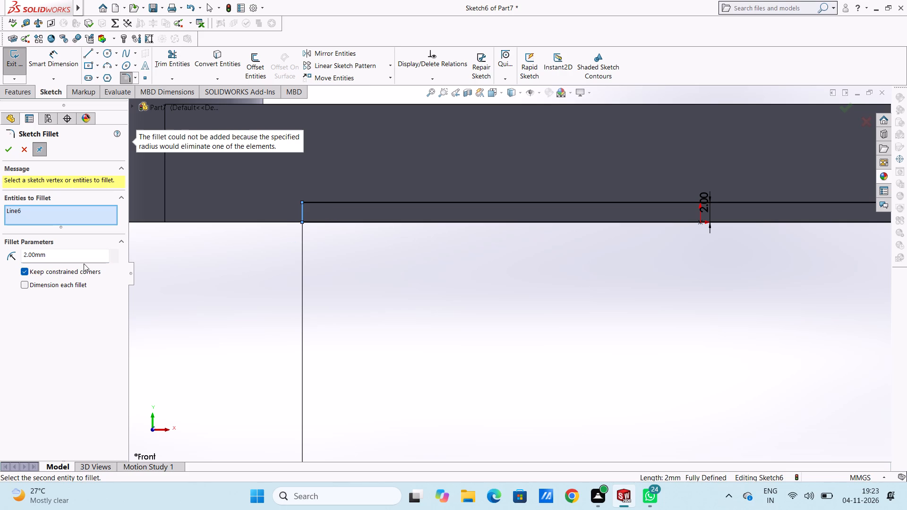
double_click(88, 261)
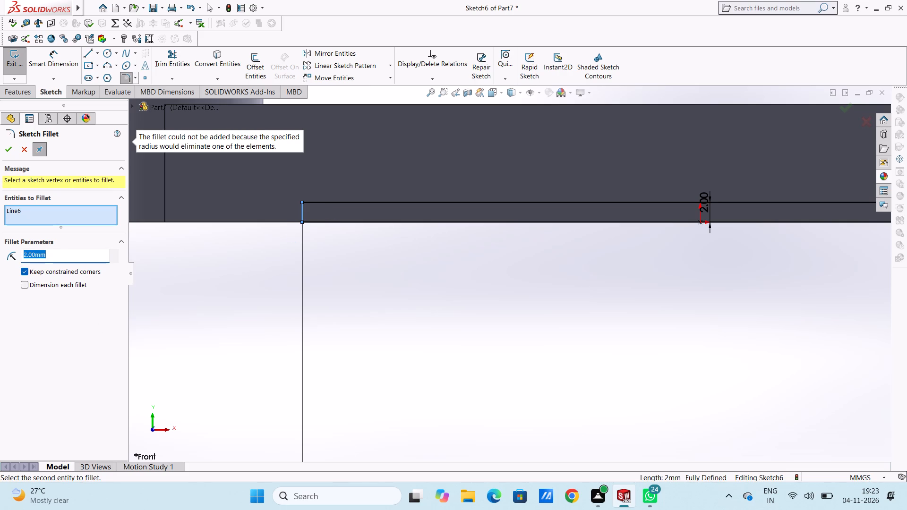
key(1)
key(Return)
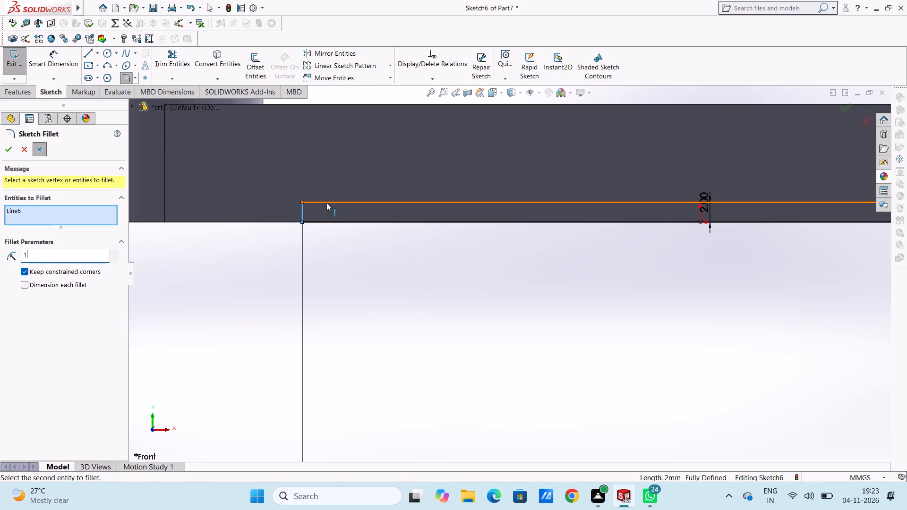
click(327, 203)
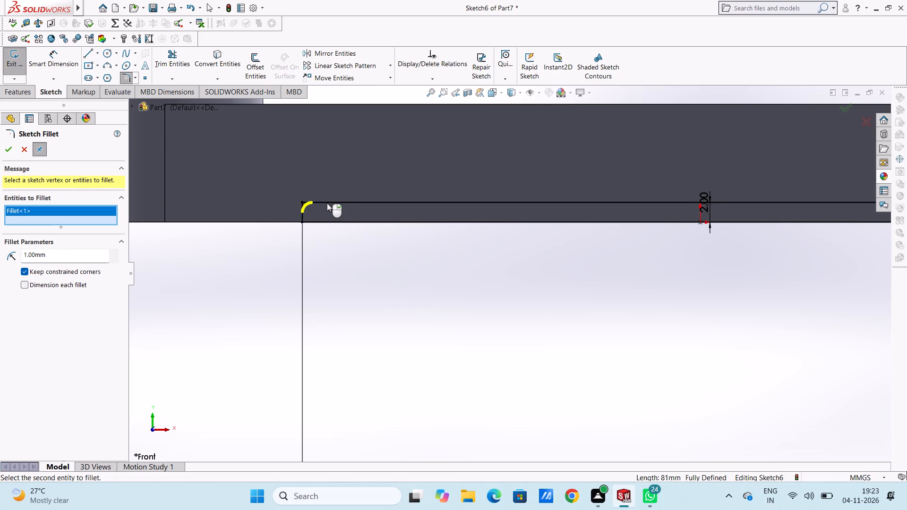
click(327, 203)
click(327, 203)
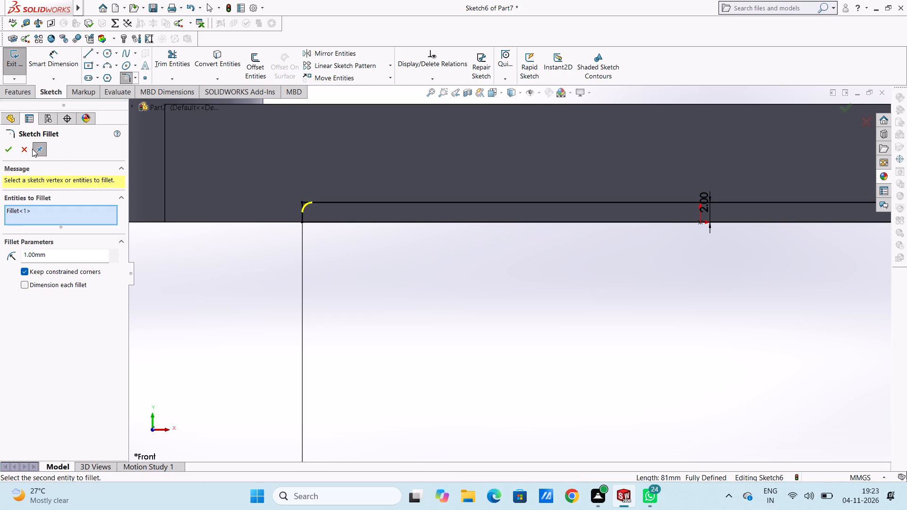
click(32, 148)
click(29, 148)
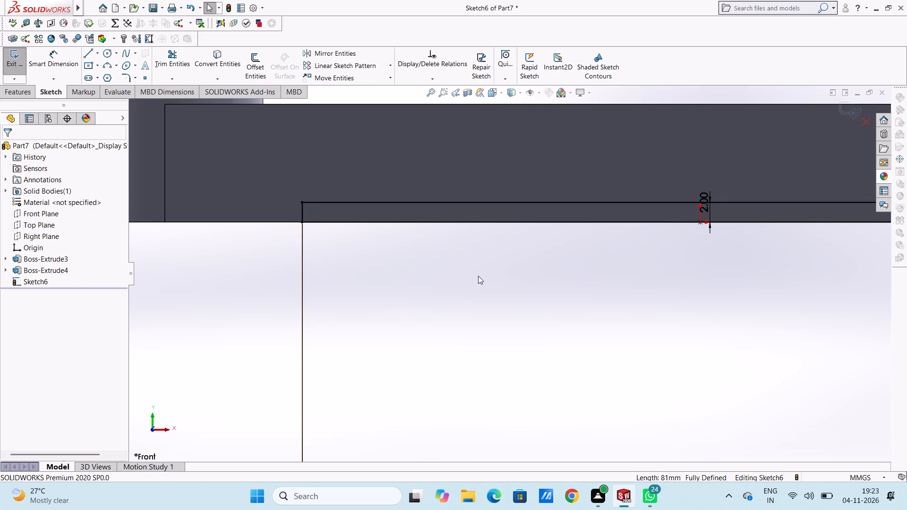
Sketch a vertical line joining the right endpoints of the two horizontal lines to close the profile.
scroll(478, 276, up, 4)
scroll(714, 286, down, 4)
scroll(686, 275, up, 3)
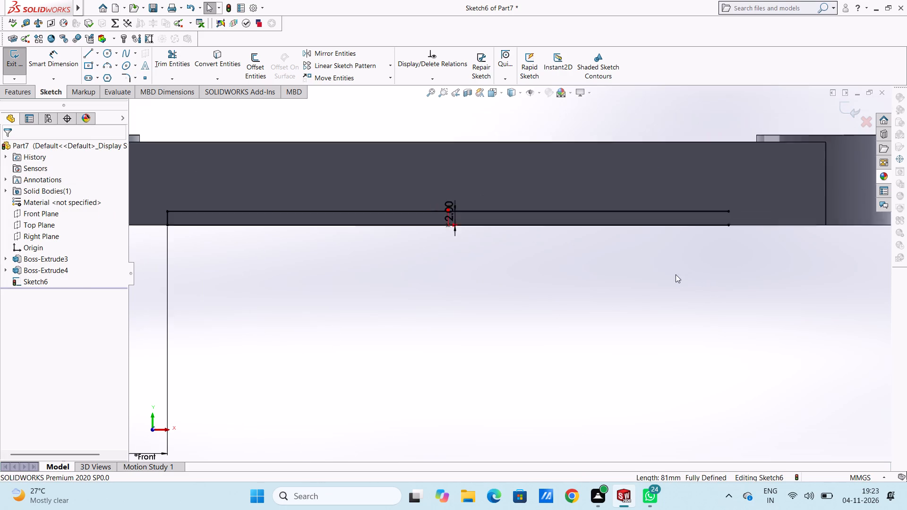
scroll(676, 274, up, 1)
click(87, 52)
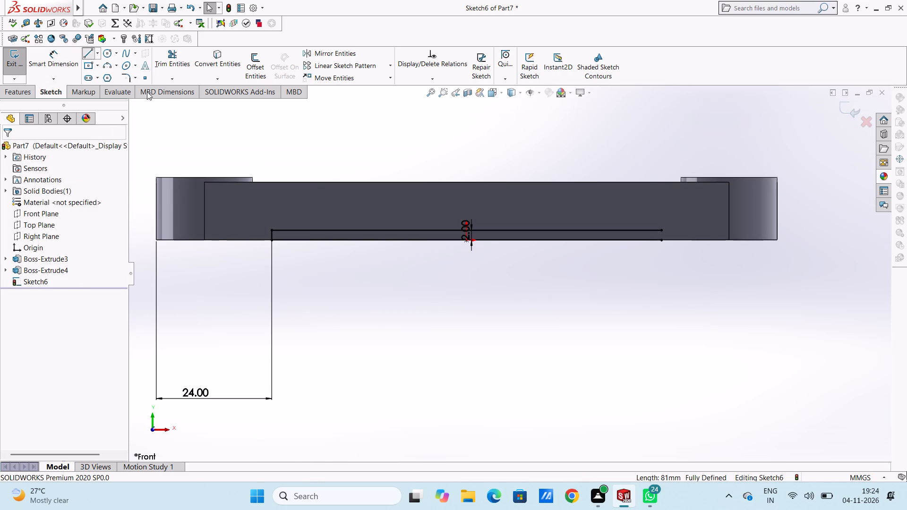
click(661, 242)
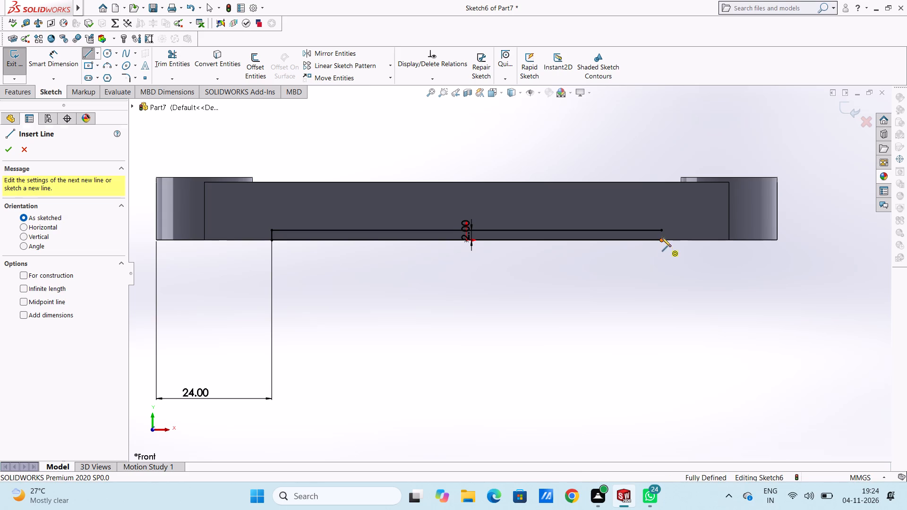
click(661, 231)
right_click(581, 121)
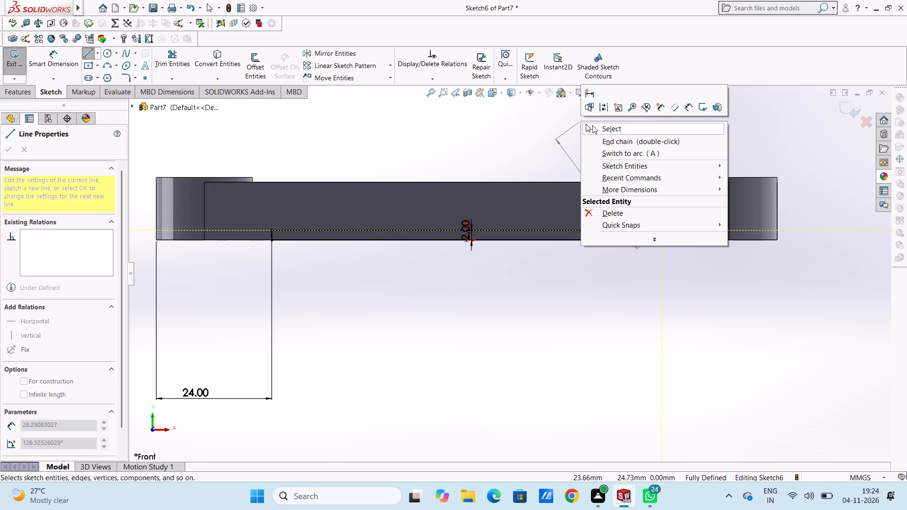
click(597, 125)
click(593, 128)
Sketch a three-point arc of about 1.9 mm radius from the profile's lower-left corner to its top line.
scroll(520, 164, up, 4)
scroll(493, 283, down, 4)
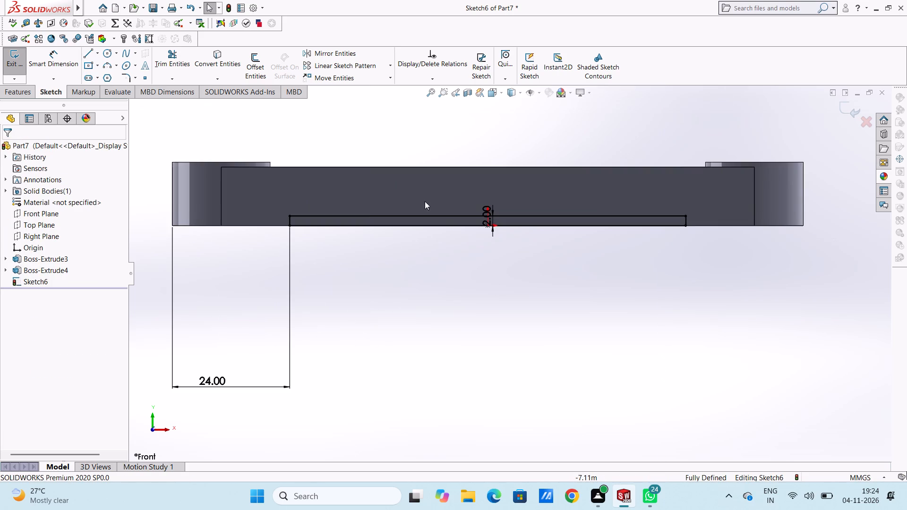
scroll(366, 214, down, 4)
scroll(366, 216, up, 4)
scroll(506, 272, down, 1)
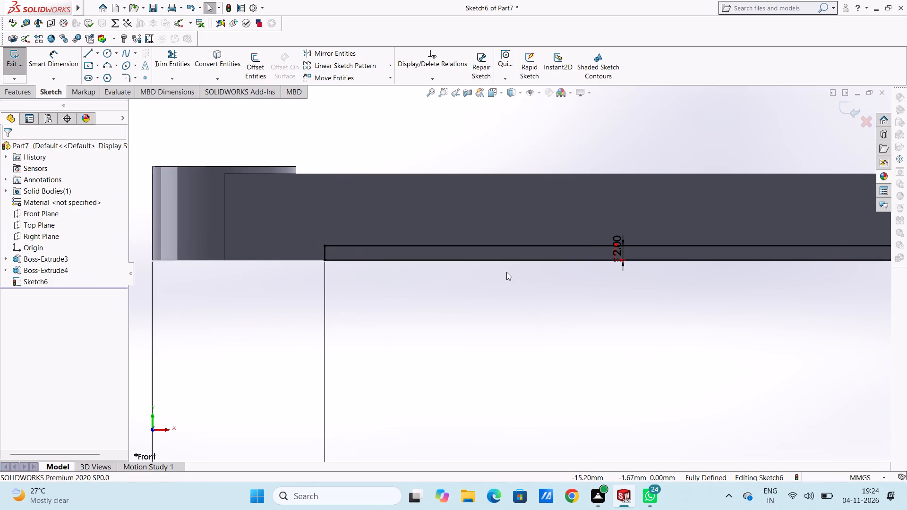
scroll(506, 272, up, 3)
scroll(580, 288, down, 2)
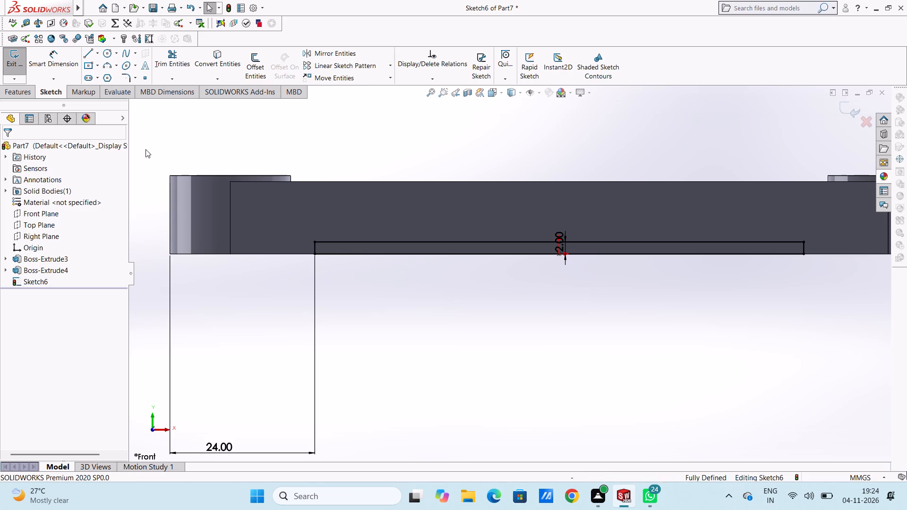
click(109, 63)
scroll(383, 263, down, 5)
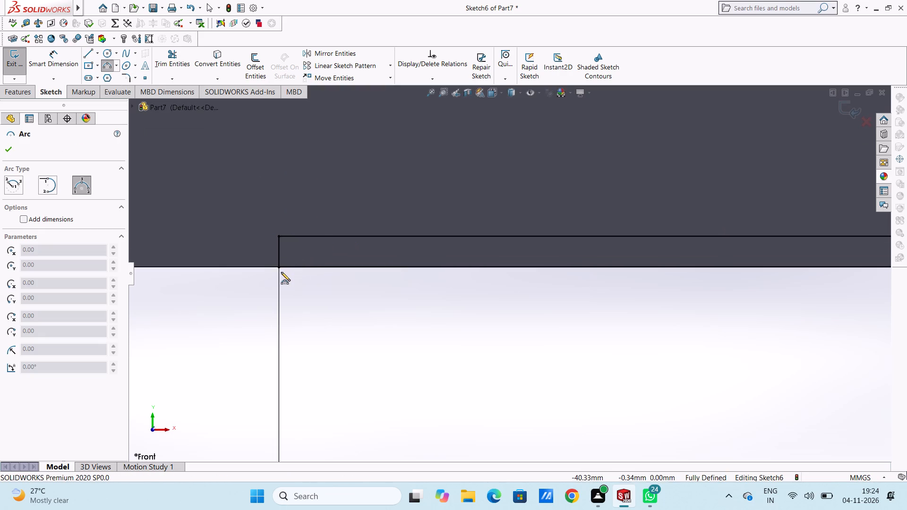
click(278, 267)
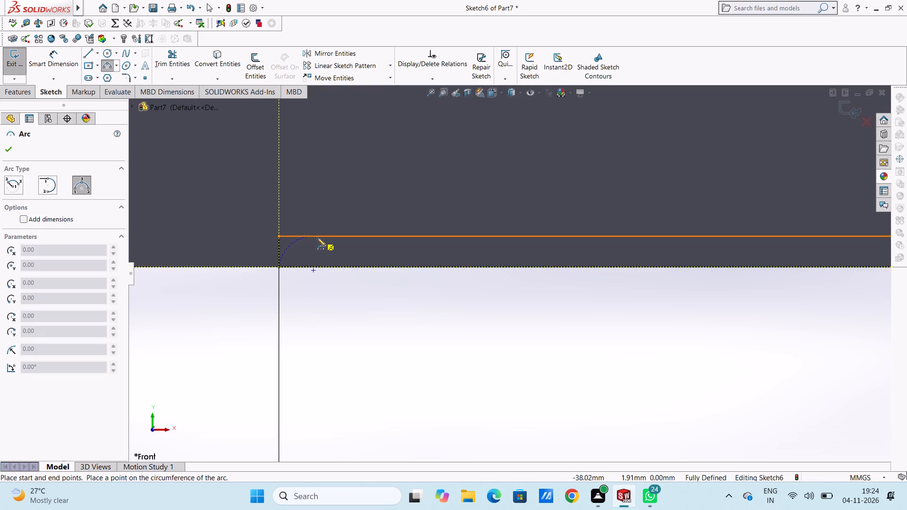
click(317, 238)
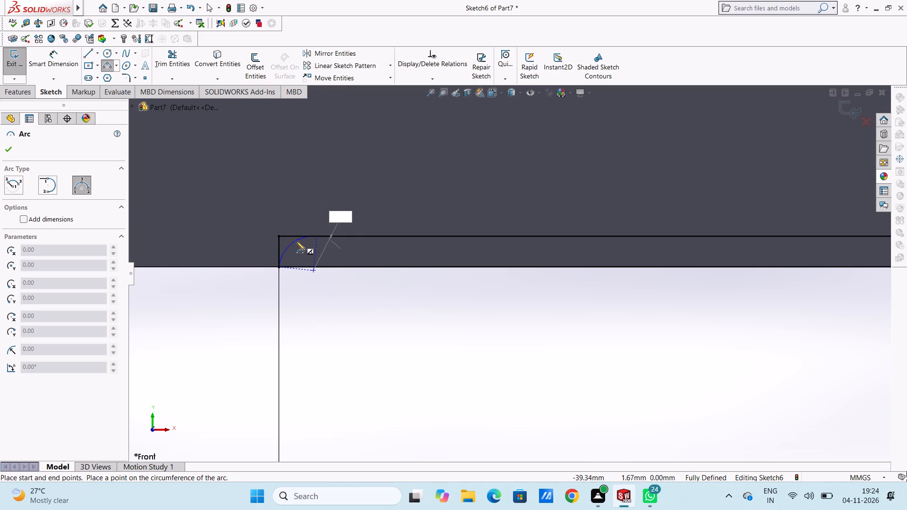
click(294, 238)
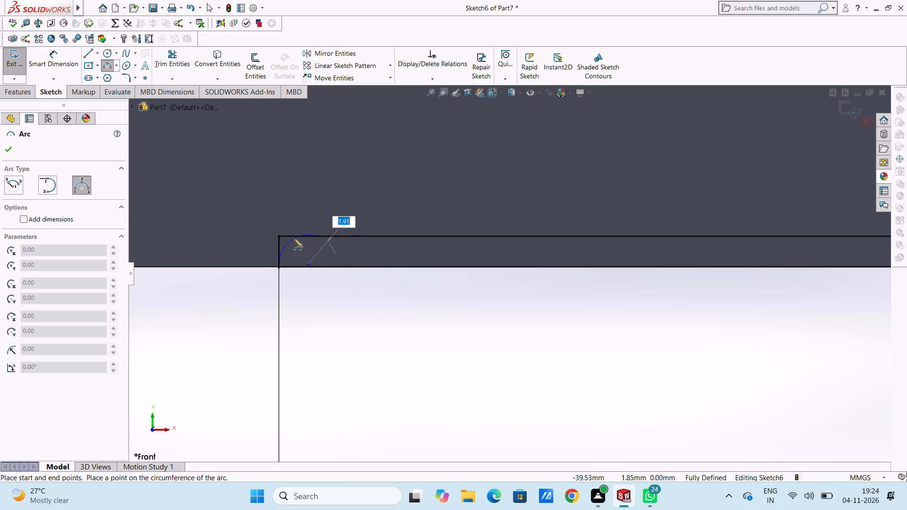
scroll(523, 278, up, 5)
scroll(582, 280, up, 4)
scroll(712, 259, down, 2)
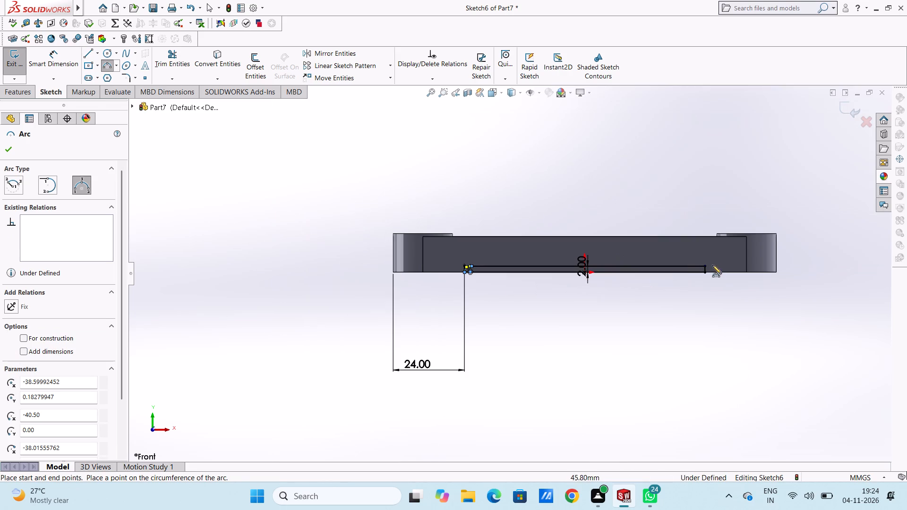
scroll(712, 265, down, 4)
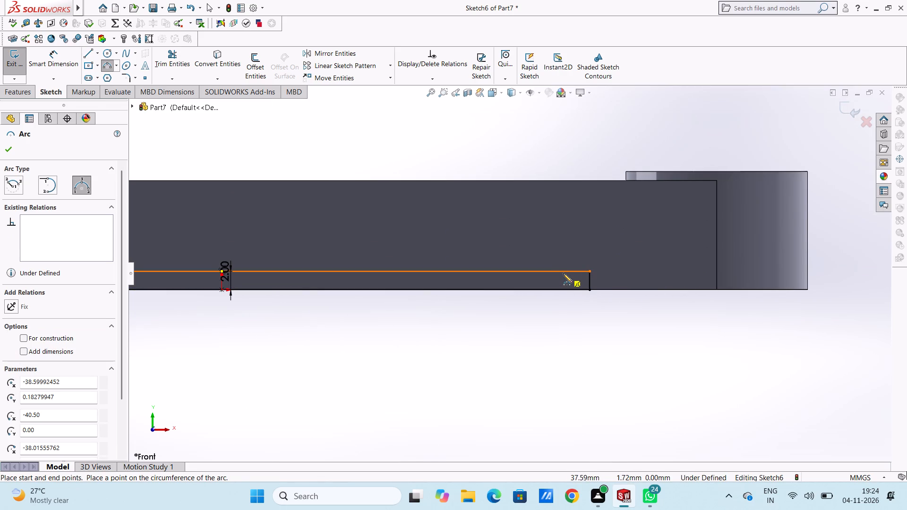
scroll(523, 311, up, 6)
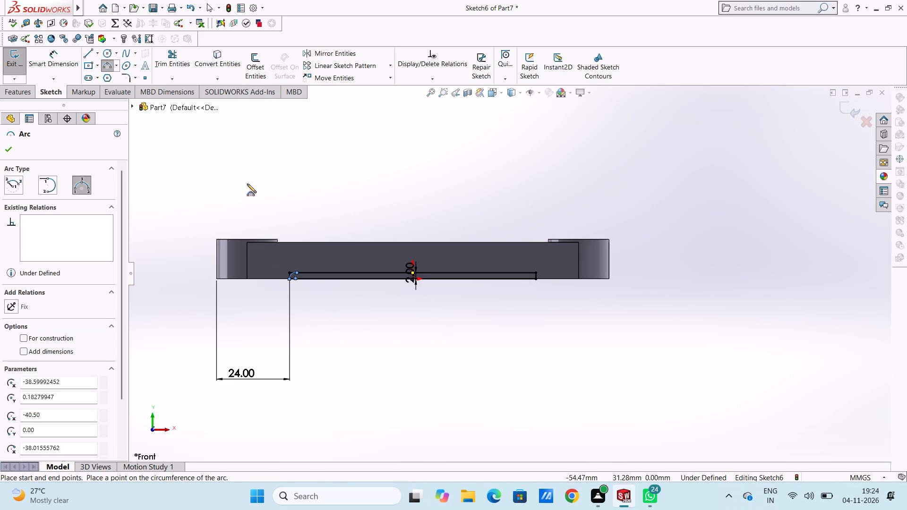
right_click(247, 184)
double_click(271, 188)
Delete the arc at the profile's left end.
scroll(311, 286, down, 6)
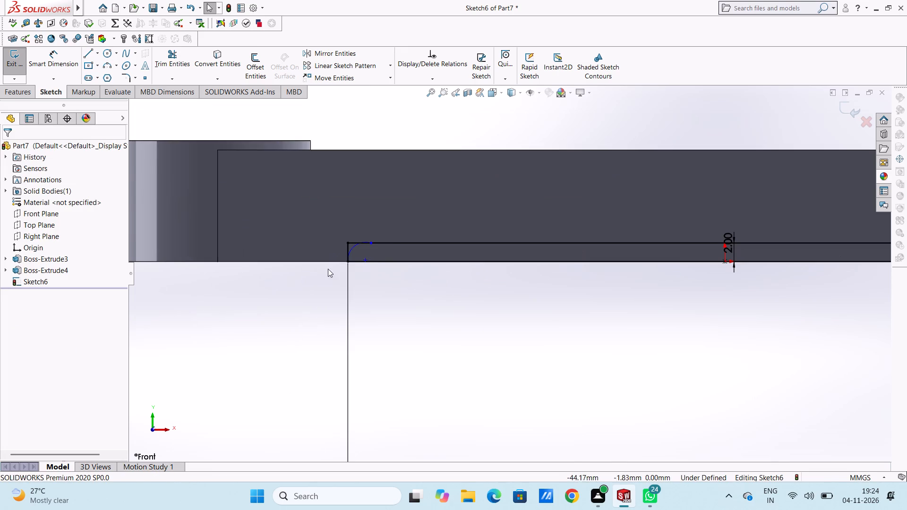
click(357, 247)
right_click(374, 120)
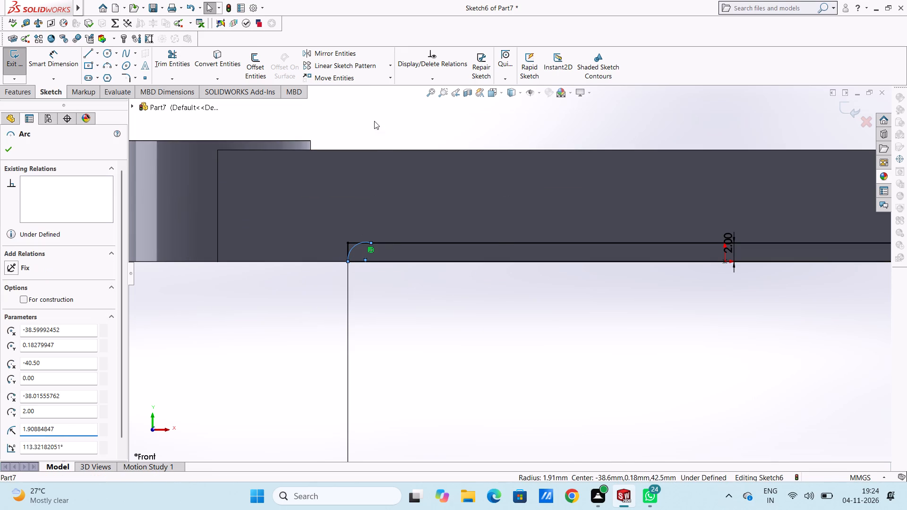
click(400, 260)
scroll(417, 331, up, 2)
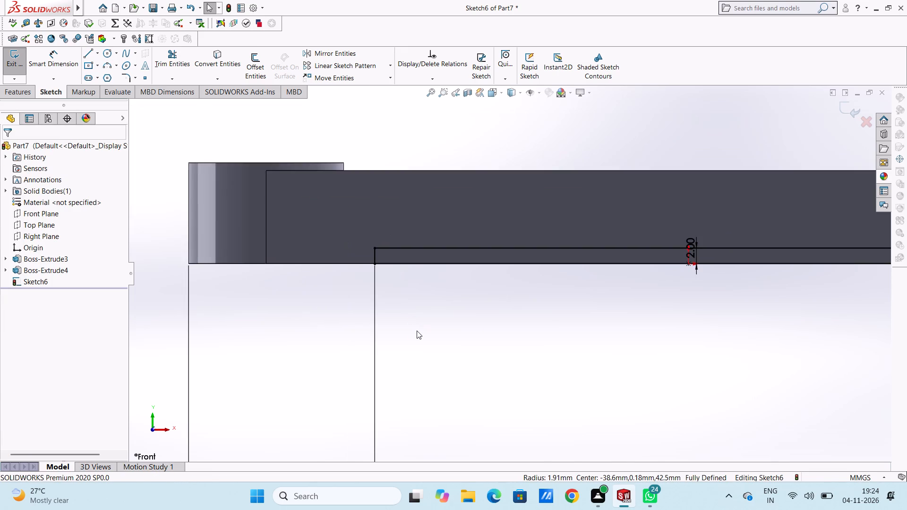
Cut-extrude the 2 mm high profile Through All from the front face, forming a channel along the plate's underside.
scroll(417, 330, up, 5)
middle_drag(321, 244, 340, 282)
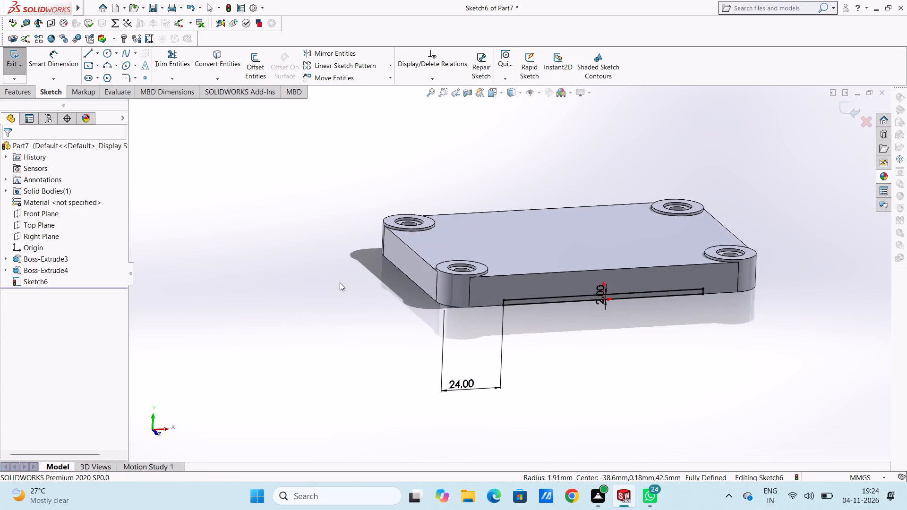
click(17, 89)
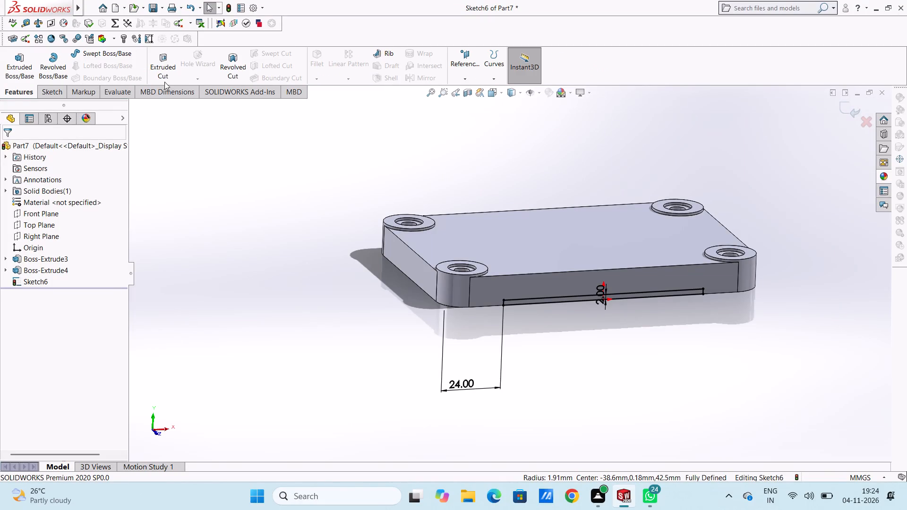
click(159, 72)
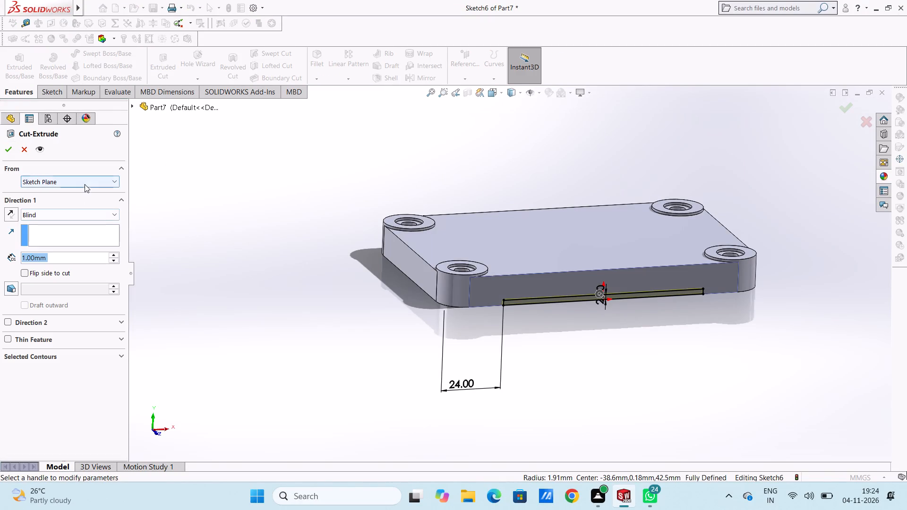
click(85, 184)
click(169, 210)
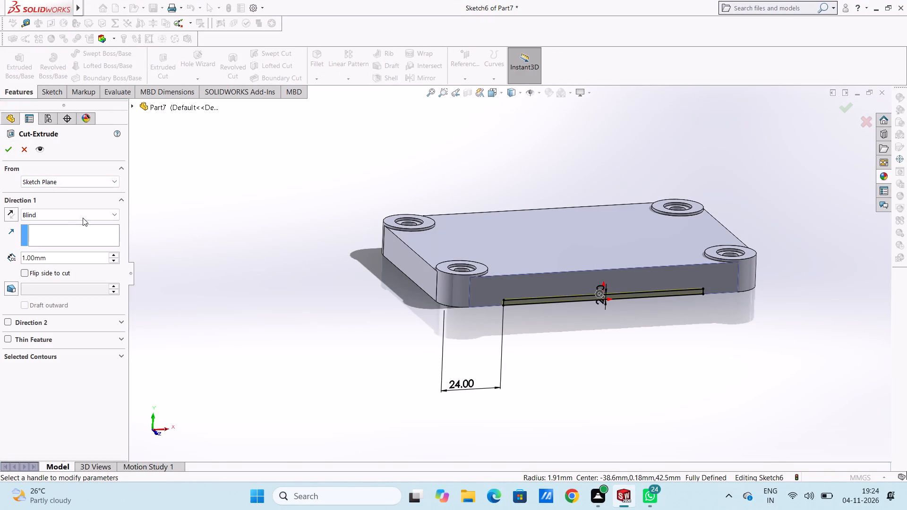
click(81, 214)
click(74, 231)
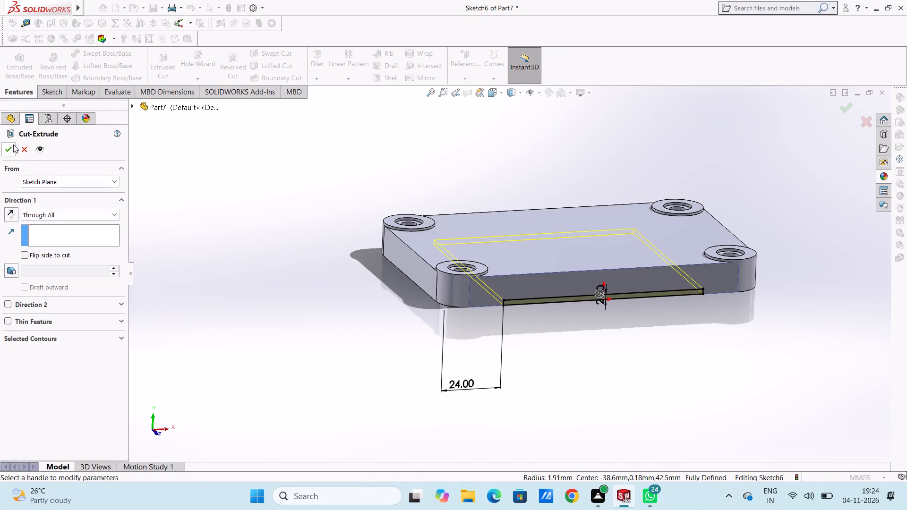
click(9, 147)
click(194, 222)
Fillet the two inner edges where the underside channel's side walls meet its floor with a 2 mm radius.
middle_drag(305, 291, 302, 229)
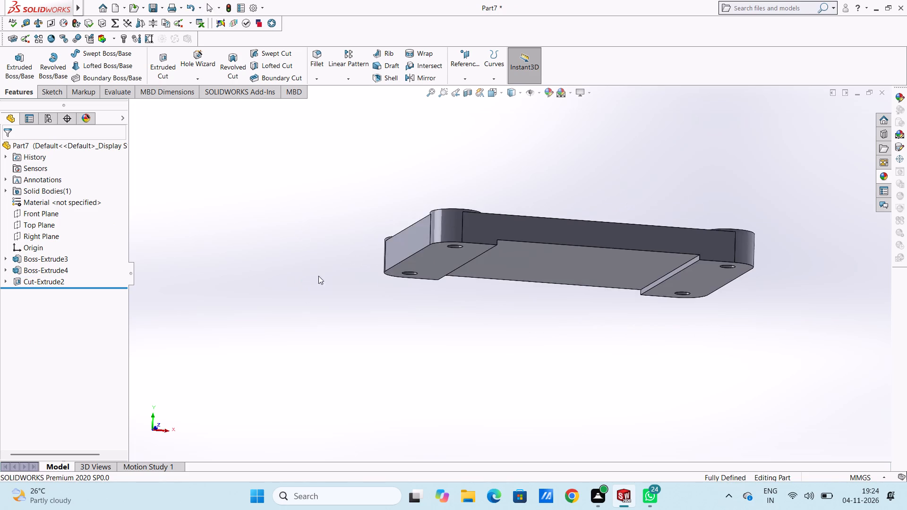
middle_drag(334, 284, 353, 277)
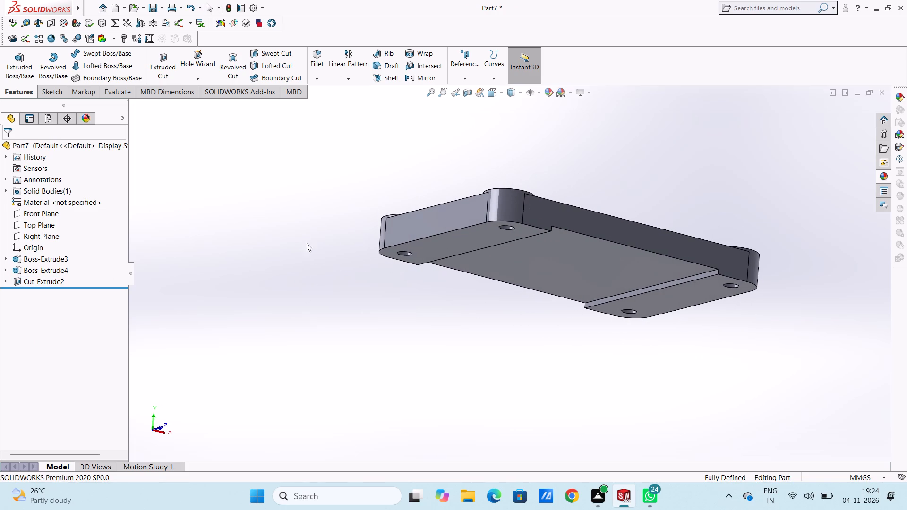
click(319, 51)
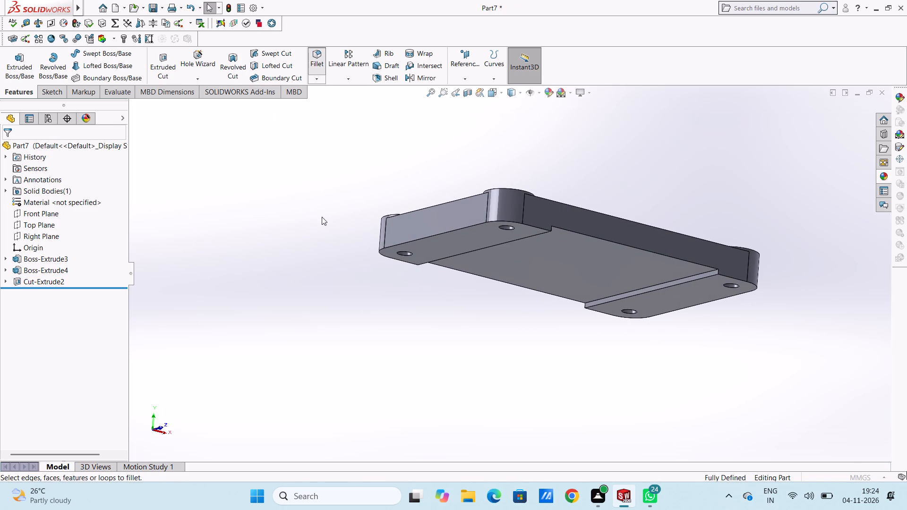
key(2)
key(Return)
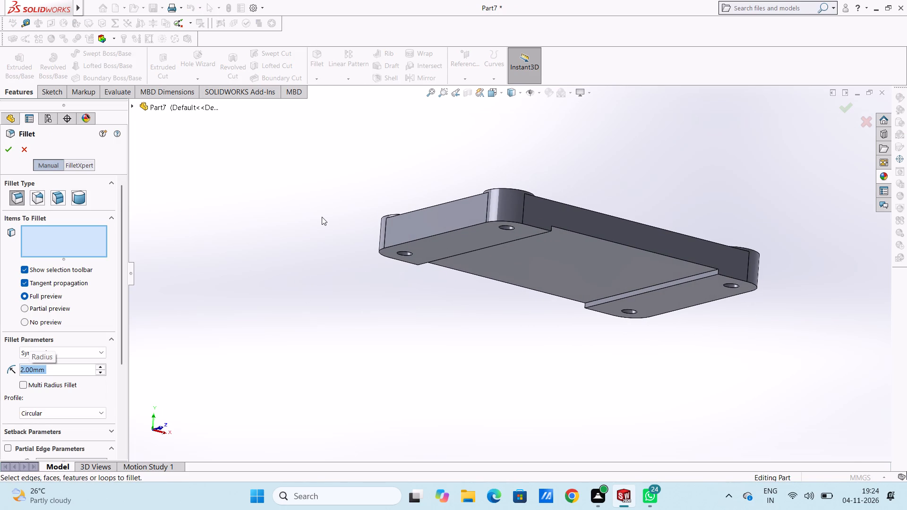
click(661, 285)
middle_drag(485, 353, 438, 333)
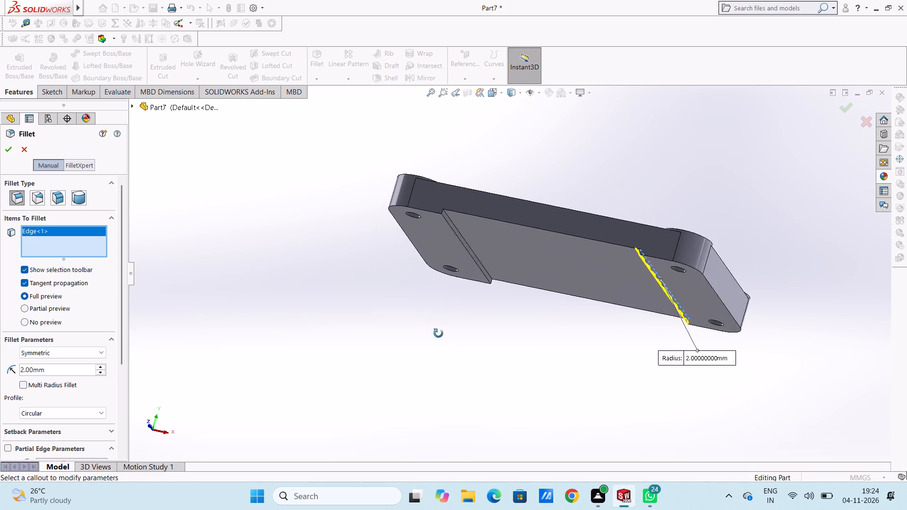
middle_drag(438, 333, 443, 341)
middle_drag(468, 265, 445, 254)
scroll(456, 245, down, 5)
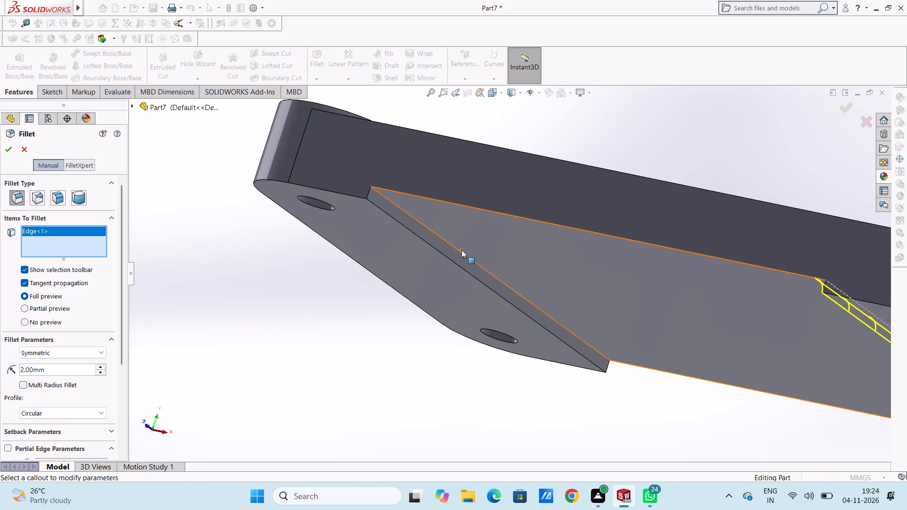
click(462, 253)
middle_drag(429, 302, 459, 364)
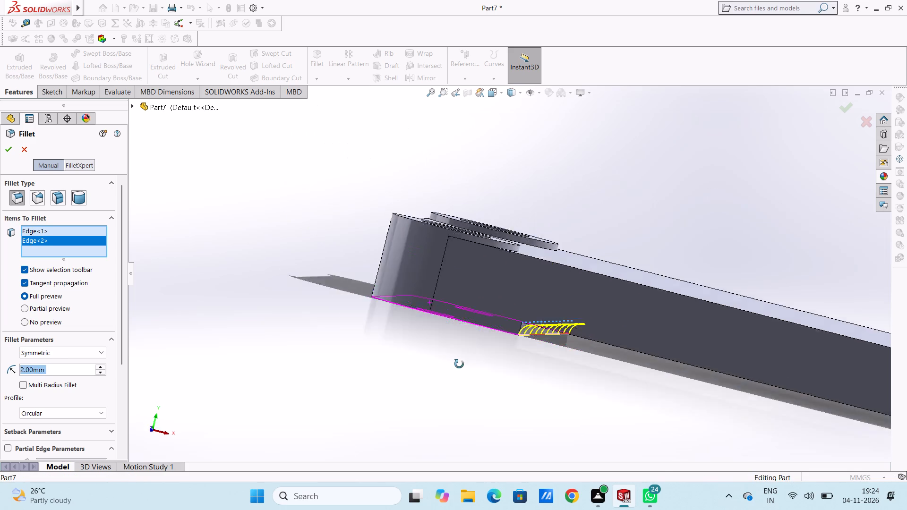
click(4, 151)
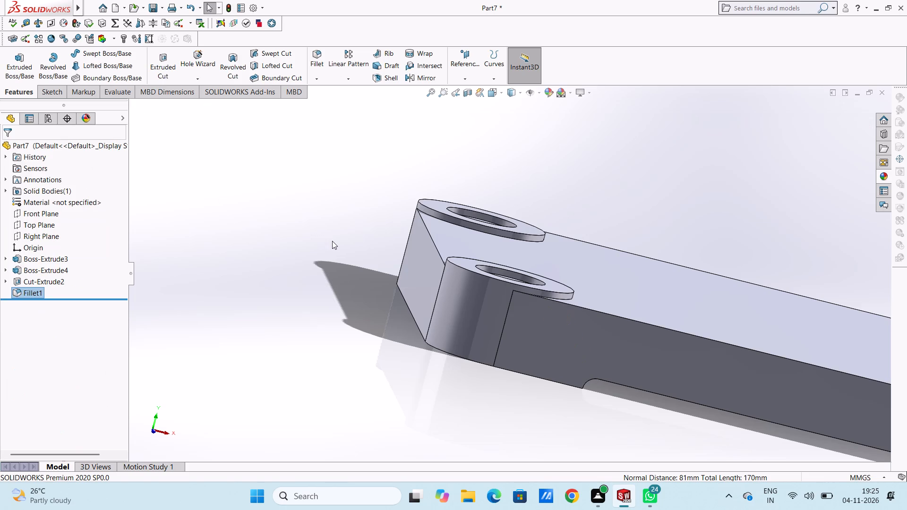
Inspect the filleted underside channel and the plate's side profile in the Right view.
scroll(332, 241, up, 5)
scroll(554, 366, up, 3)
middle_drag(517, 323, 516, 285)
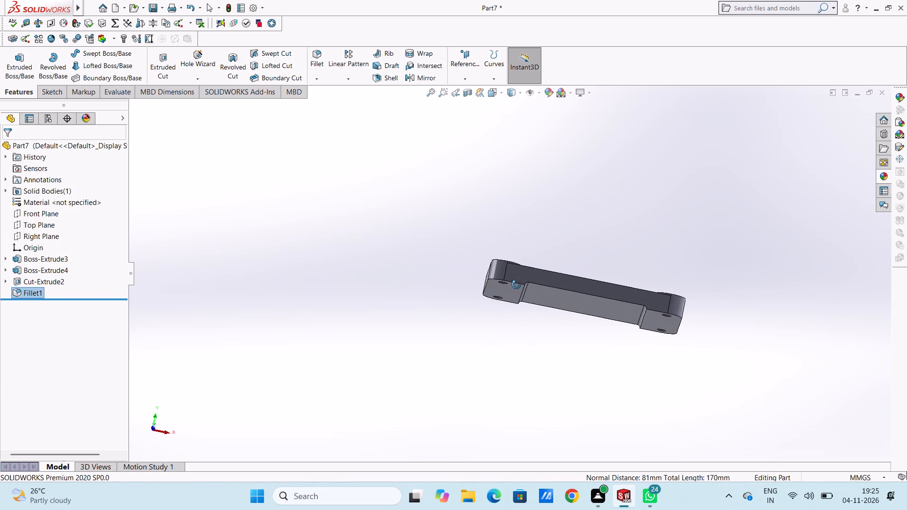
middle_drag(516, 285, 522, 306)
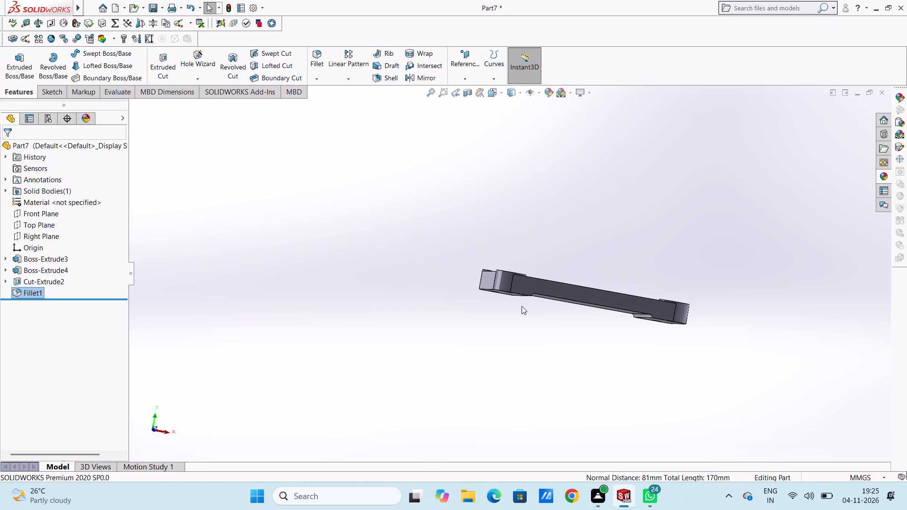
key(ctrl+4)
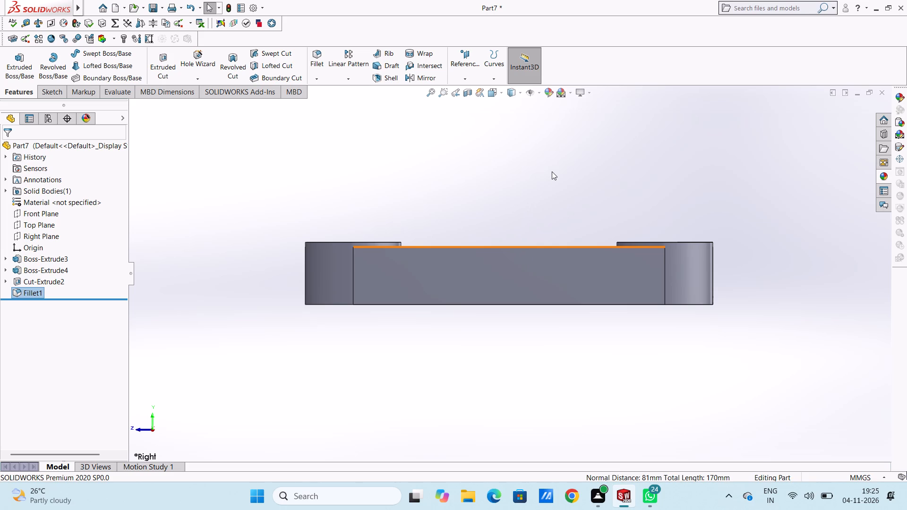
scroll(552, 171, up, 1)
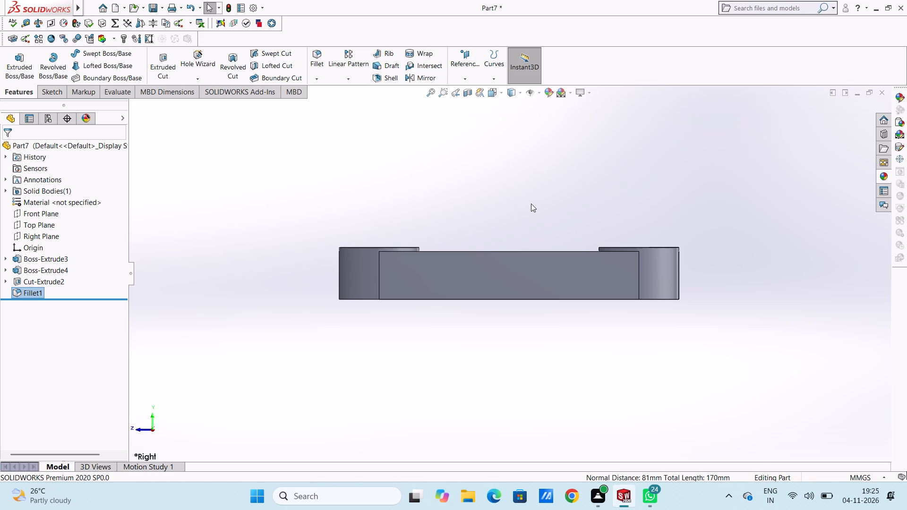
scroll(531, 204, up, 2)
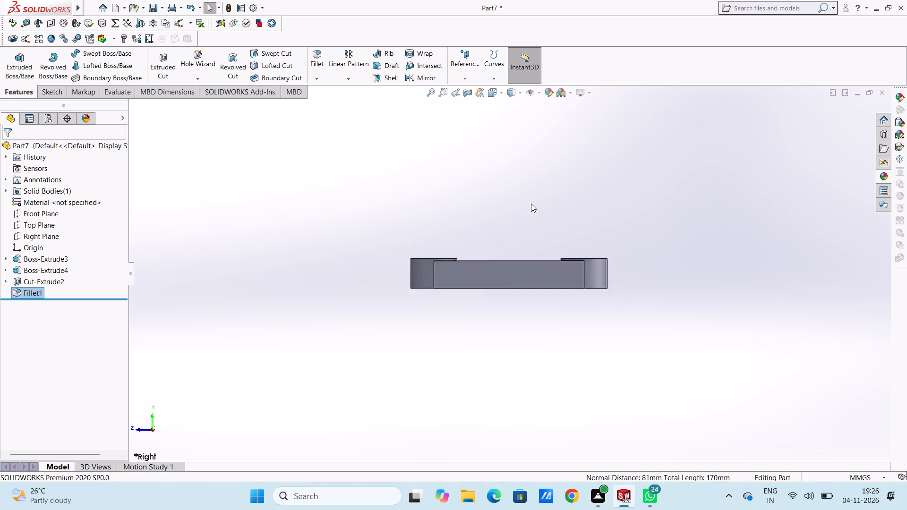
scroll(531, 204, up, 2)
scroll(547, 165, down, 2)
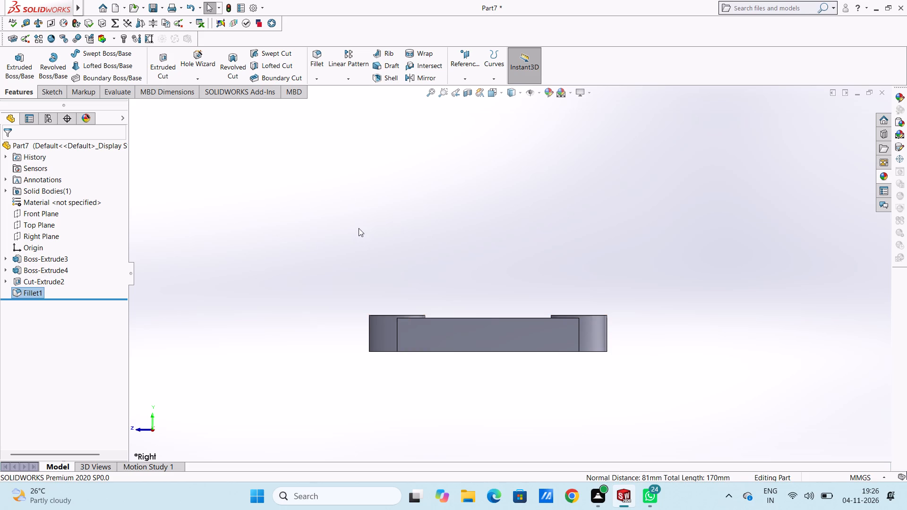
Start a new sketch on the Right Plane and view it straight on from the Right view.
middle_drag(359, 228, 376, 288)
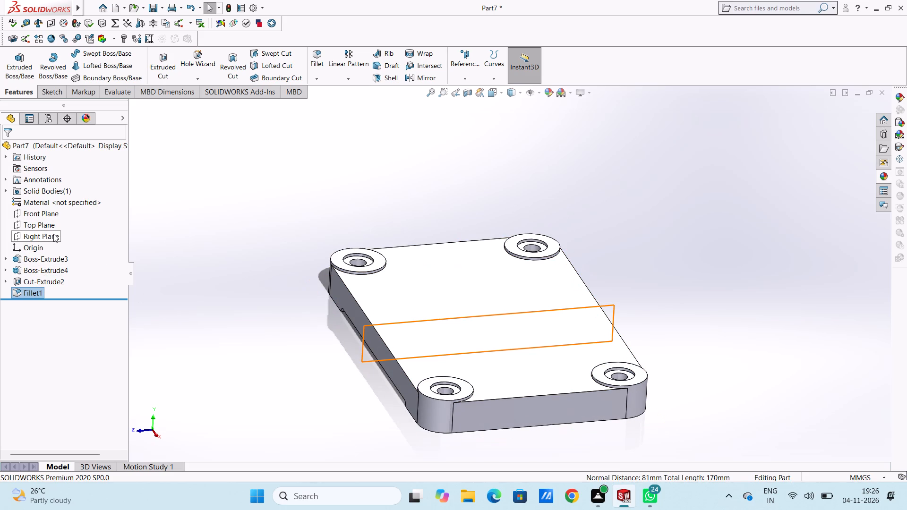
click(53, 234)
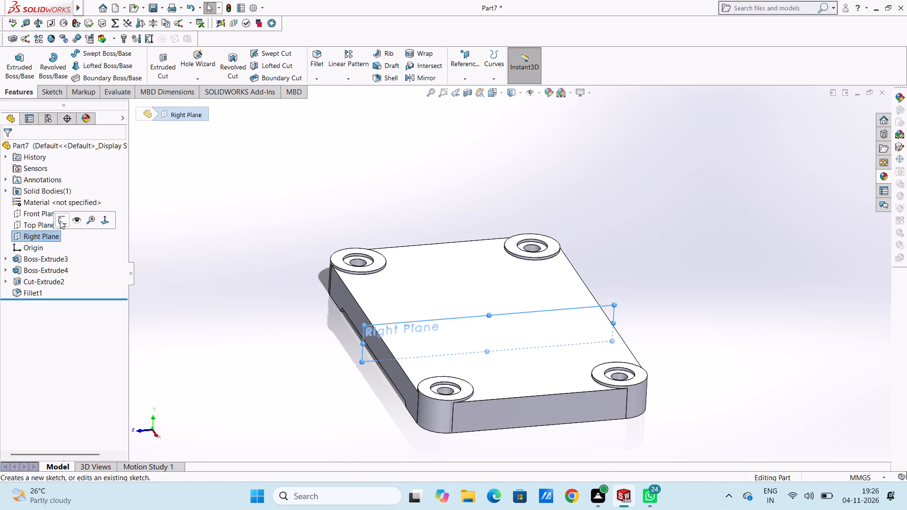
click(60, 221)
click(163, 222)
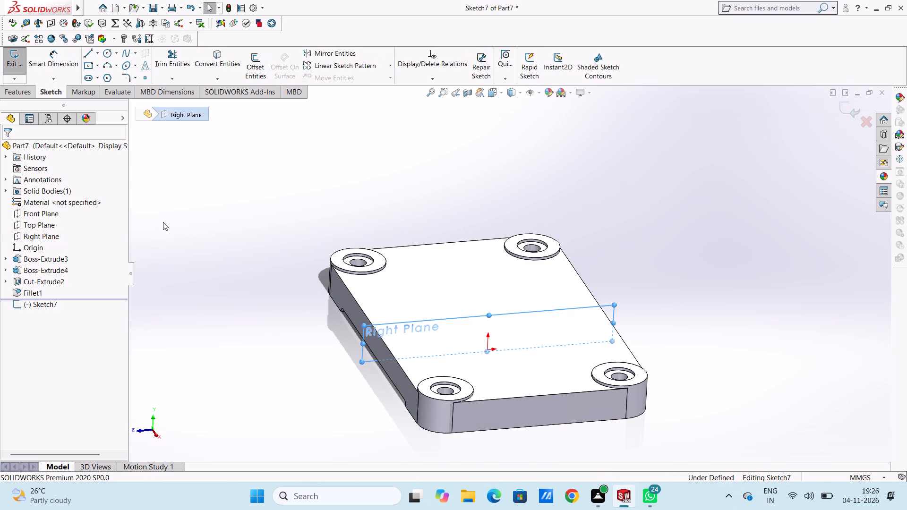
key(ctrl+5)
key(ctrl+3)
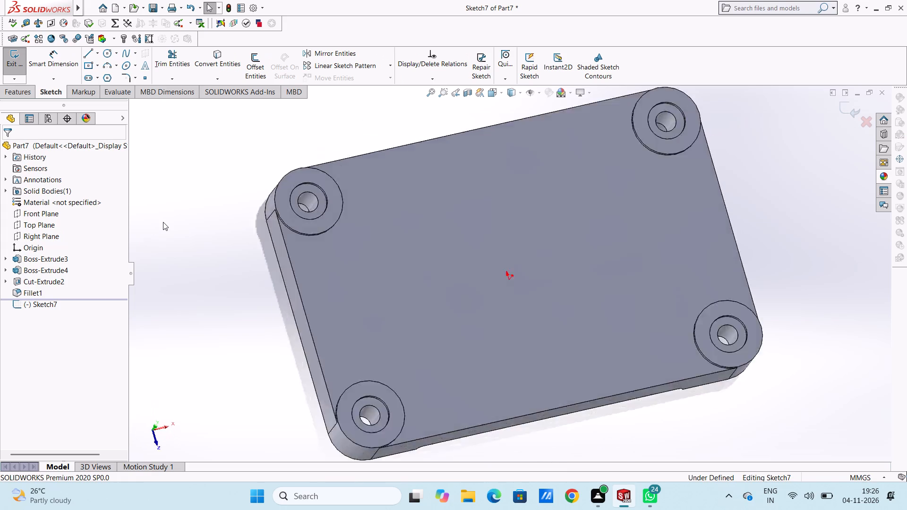
key(ctrl+4)
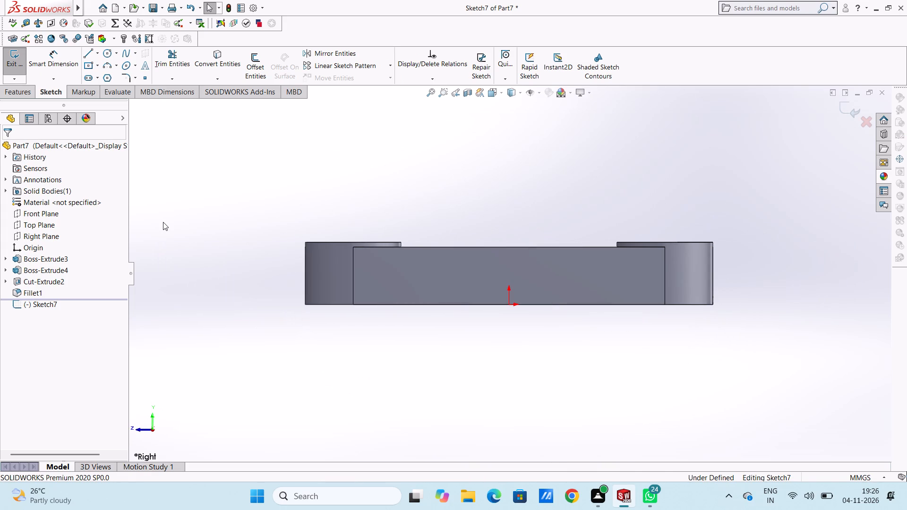
scroll(452, 191, up, 6)
scroll(520, 180, down, 1)
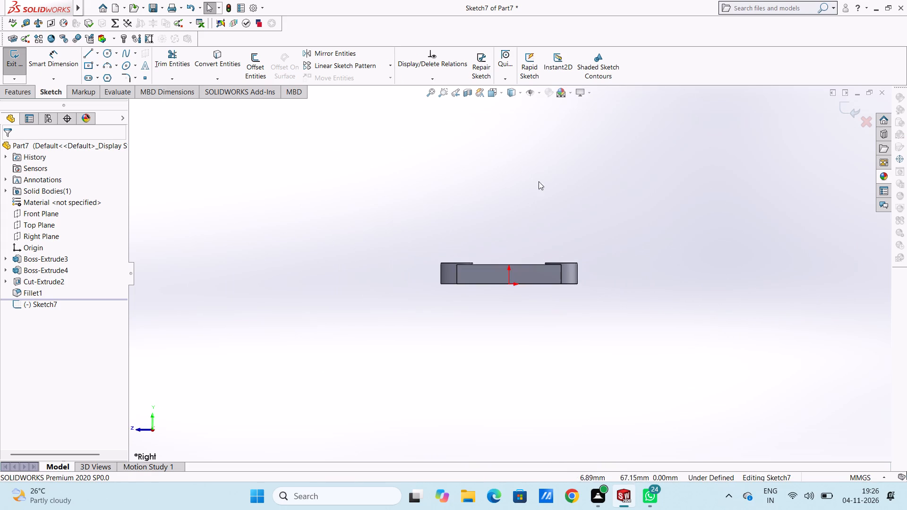
scroll(539, 181, down, 1)
scroll(579, 187, up, 2)
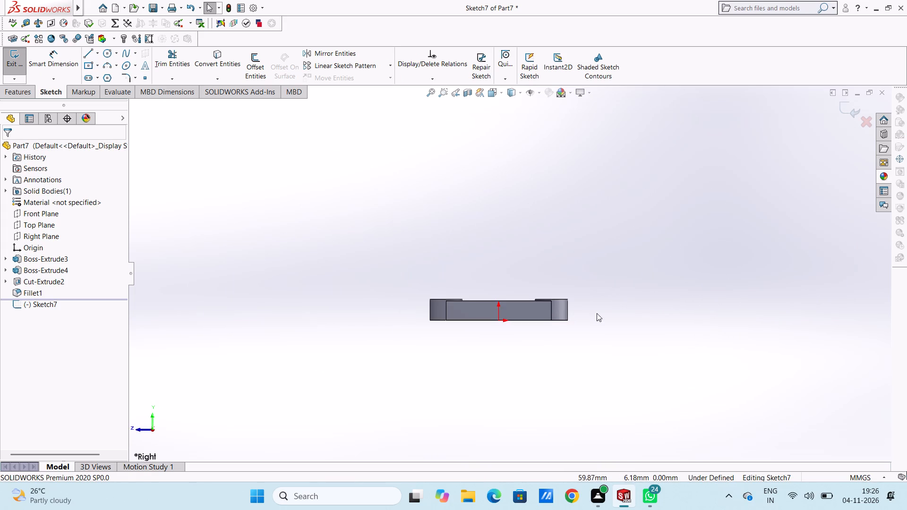
scroll(595, 334, down, 2)
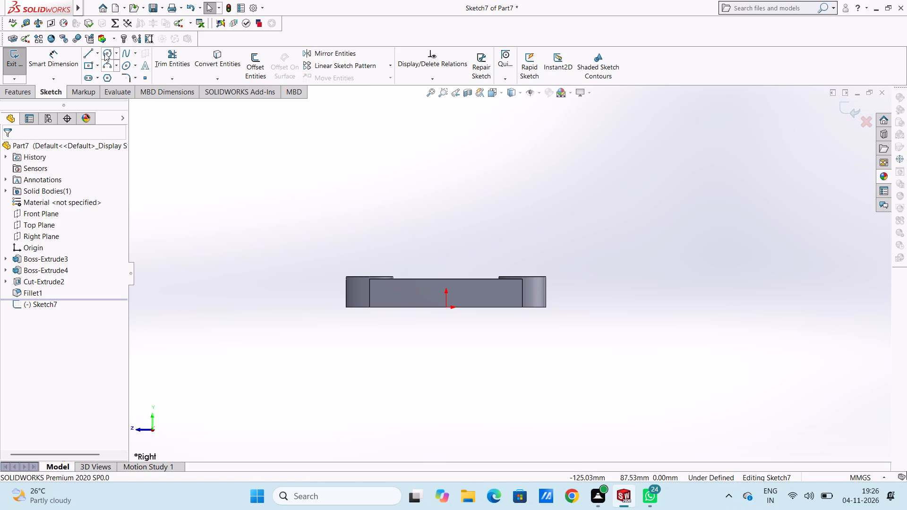
Draw two concentric circles of 20 mm and 25 mm radius, centred about 50.5 mm directly above the origin.
click(104, 53)
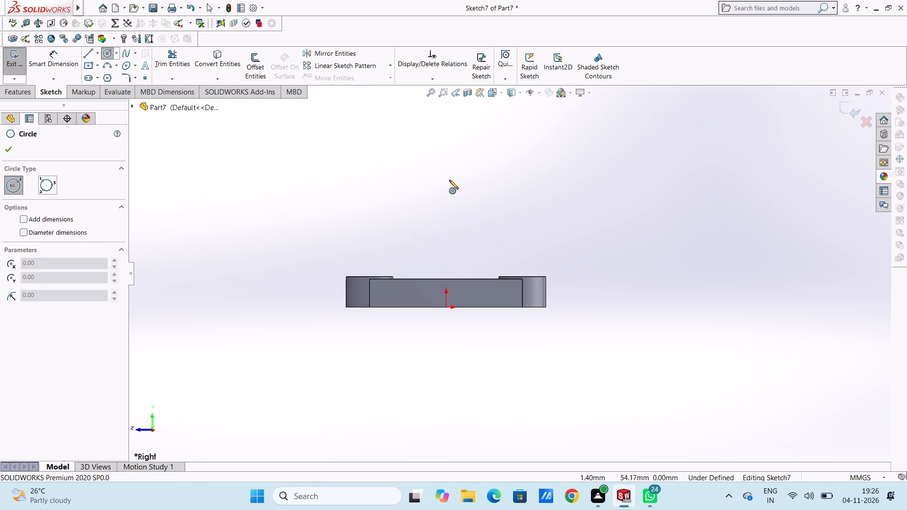
click(446, 188)
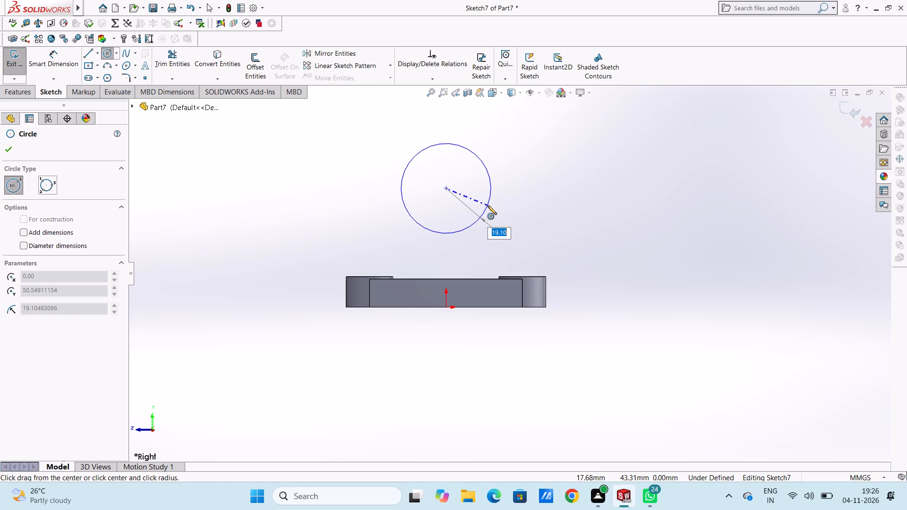
text(20)
key(Return)
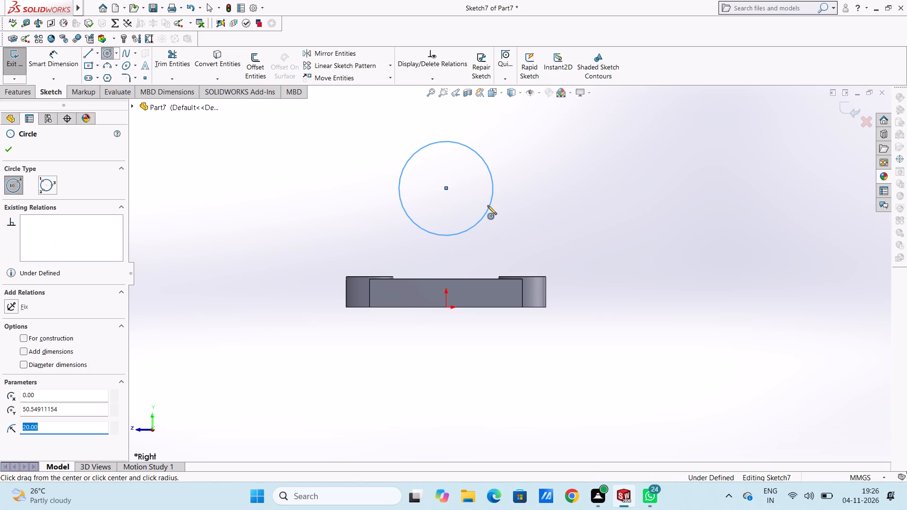
click(445, 187)
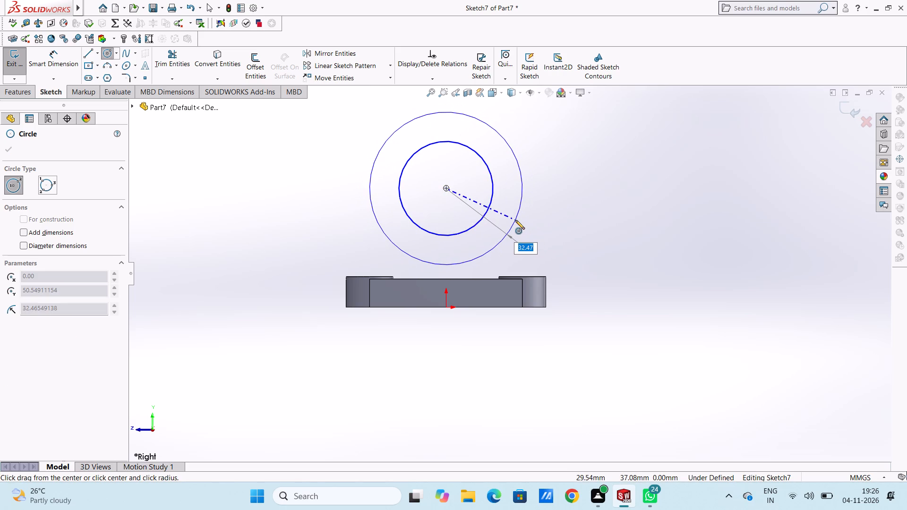
text(25)
key(Return)
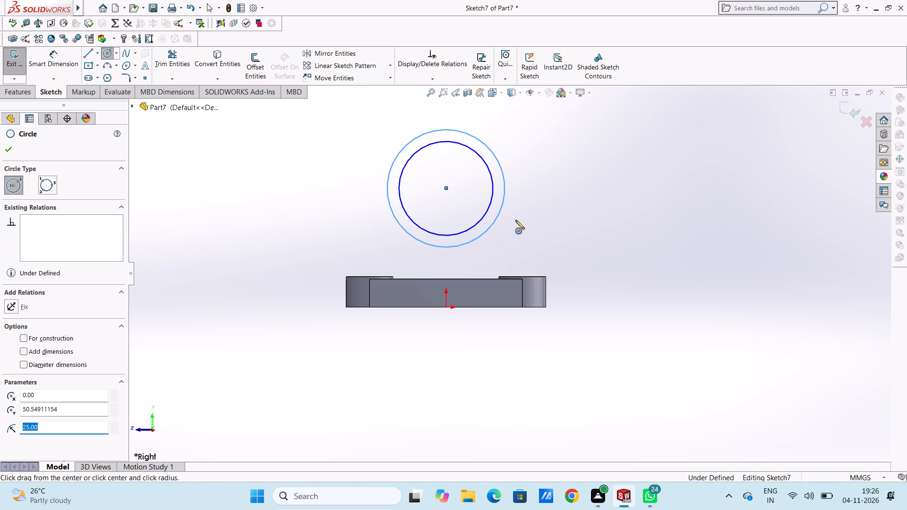
scroll(470, 180, up, 3)
scroll(524, 195, down, 1)
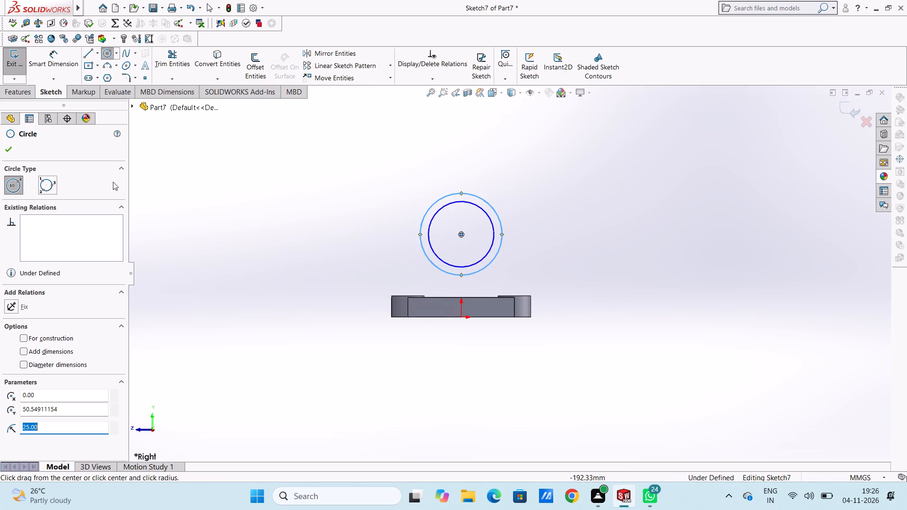
click(10, 147)
click(217, 212)
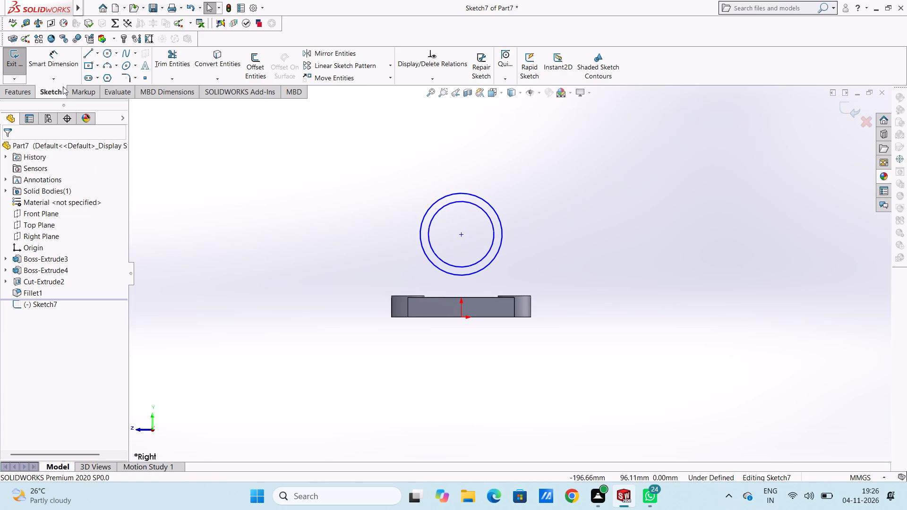
Dimension the two concentric circles with diameters of 50 mm for the outer and 40 mm for the inner.
click(57, 54)
click(422, 239)
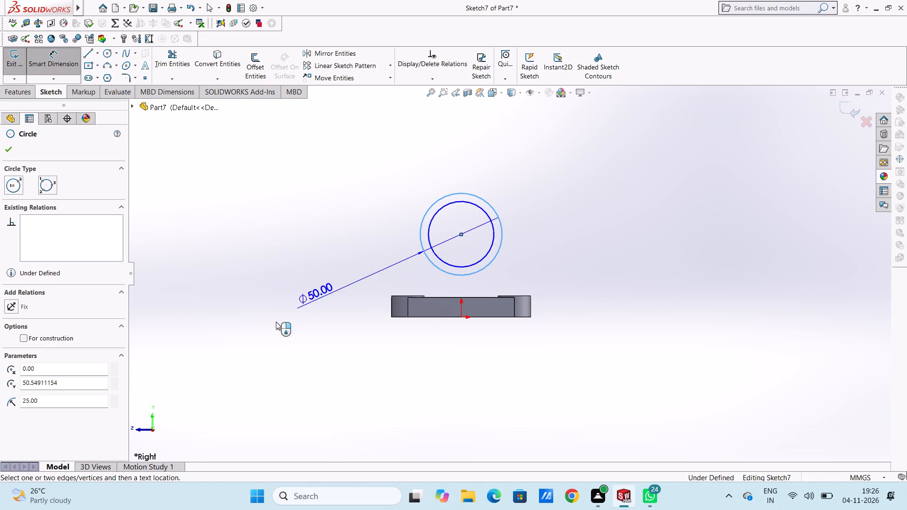
click(265, 327)
click(224, 314)
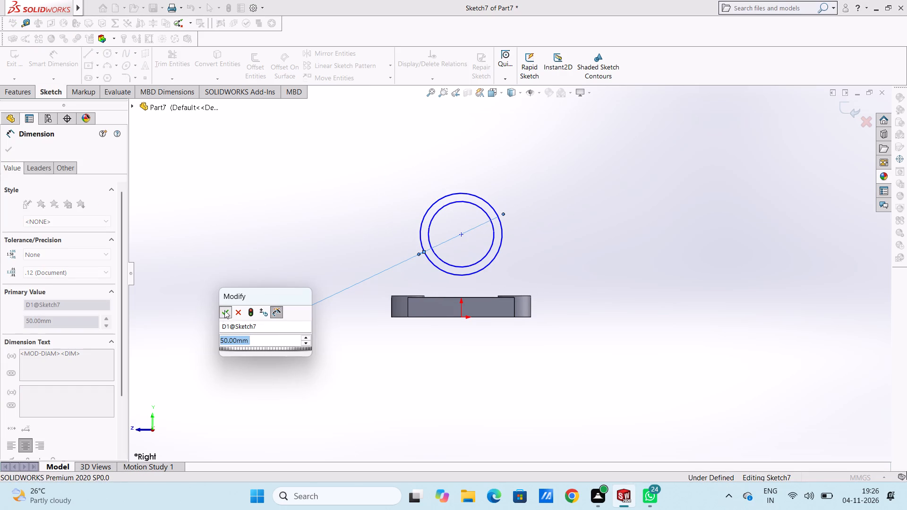
click(225, 283)
click(496, 236)
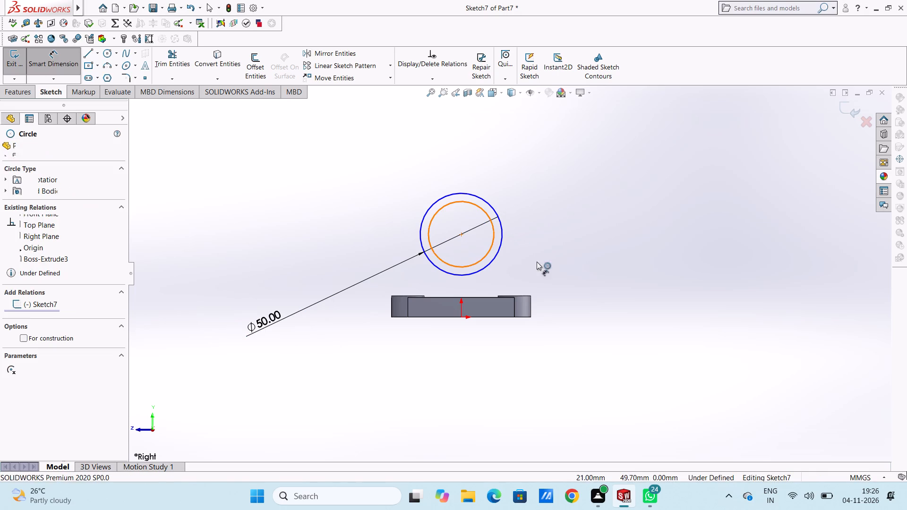
click(672, 331)
click(631, 314)
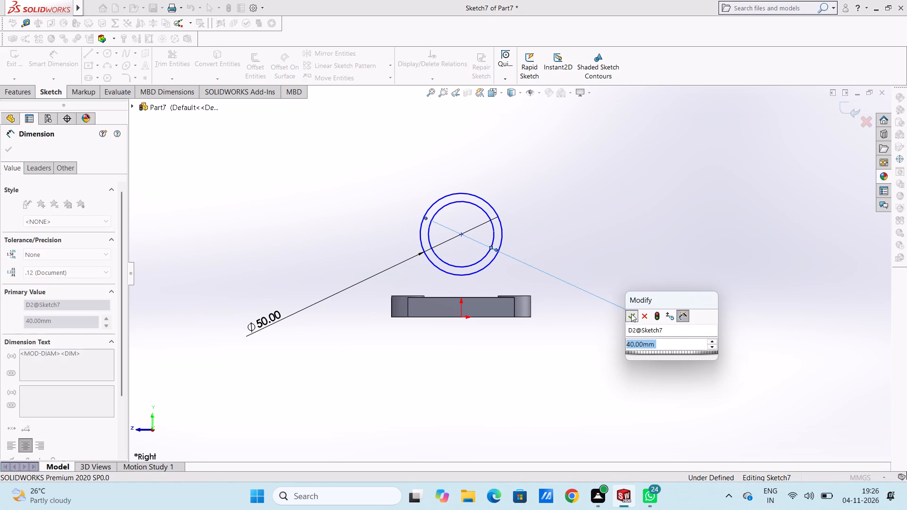
click(593, 255)
Dimension the circles' common centre at a height of 65 mm above the origin.
scroll(462, 195, down, 3)
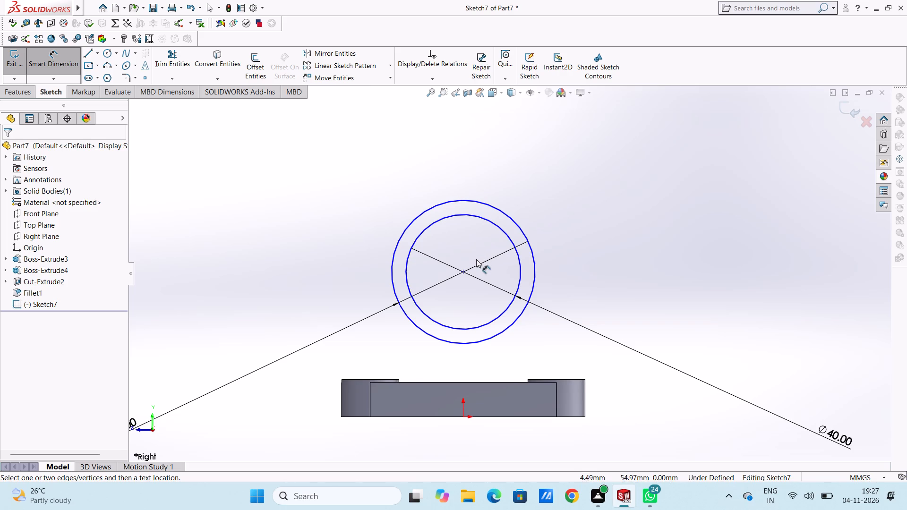
scroll(476, 259, up, 2)
scroll(484, 300, down, 1)
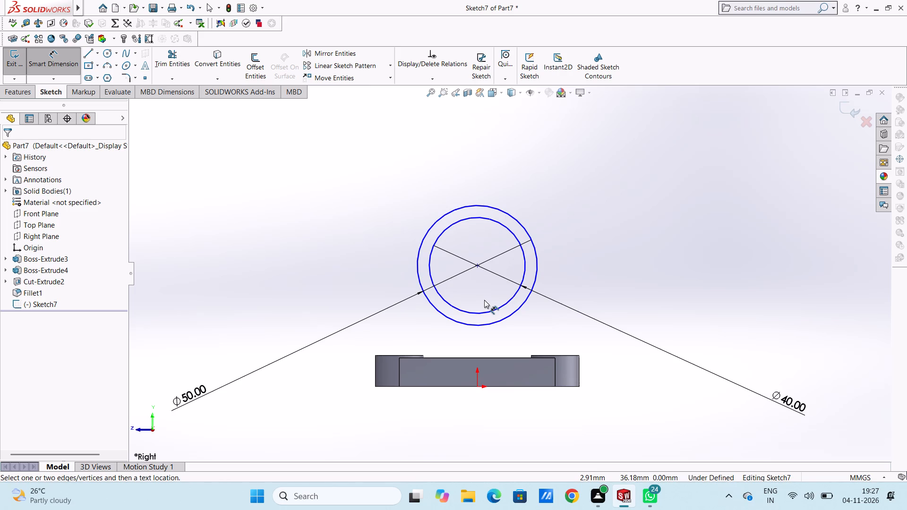
scroll(485, 290, down, 1)
scroll(492, 281, up, 2)
click(488, 264)
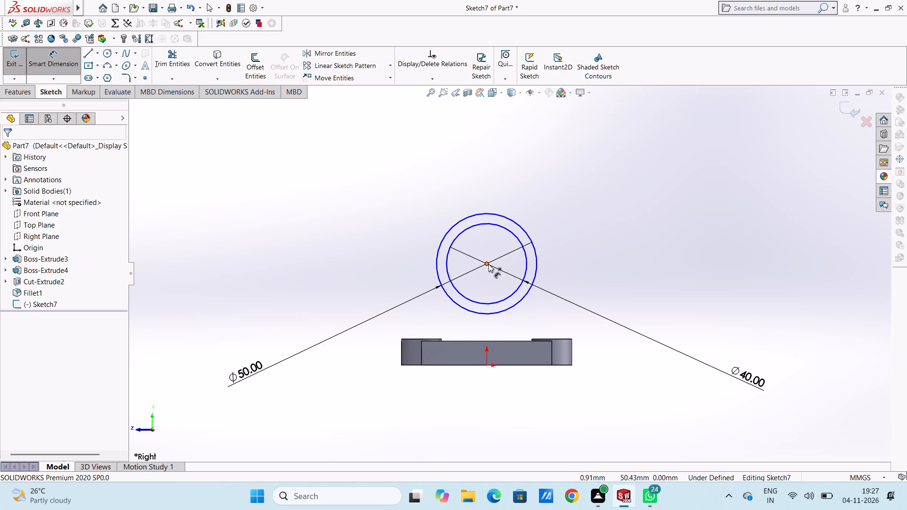
click(487, 364)
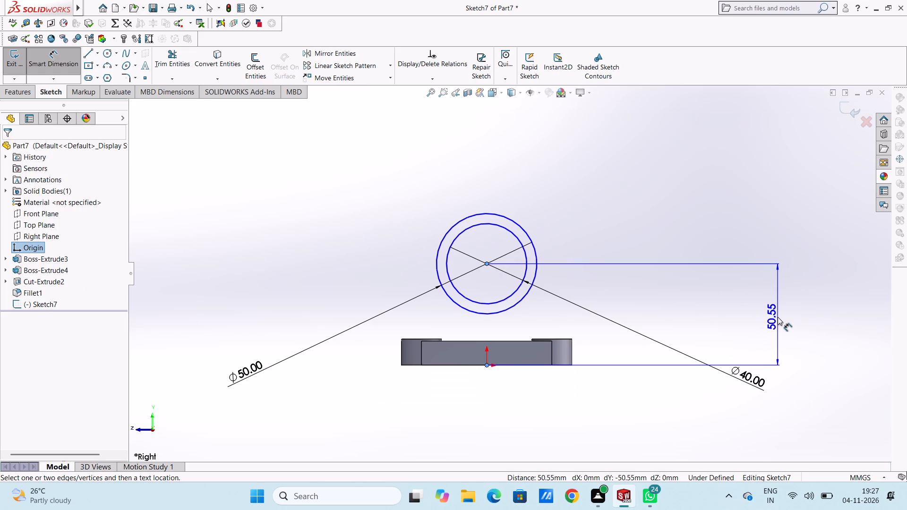
click(778, 317)
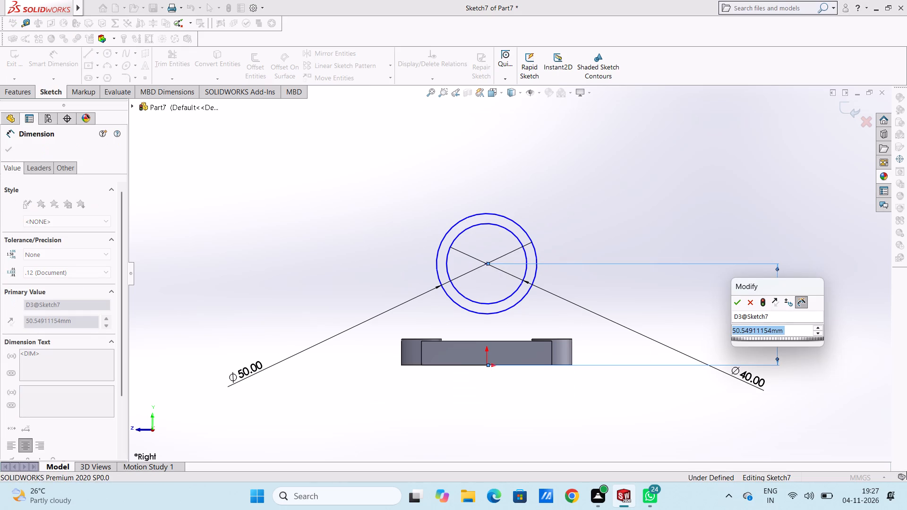
text(65)
key(Return)
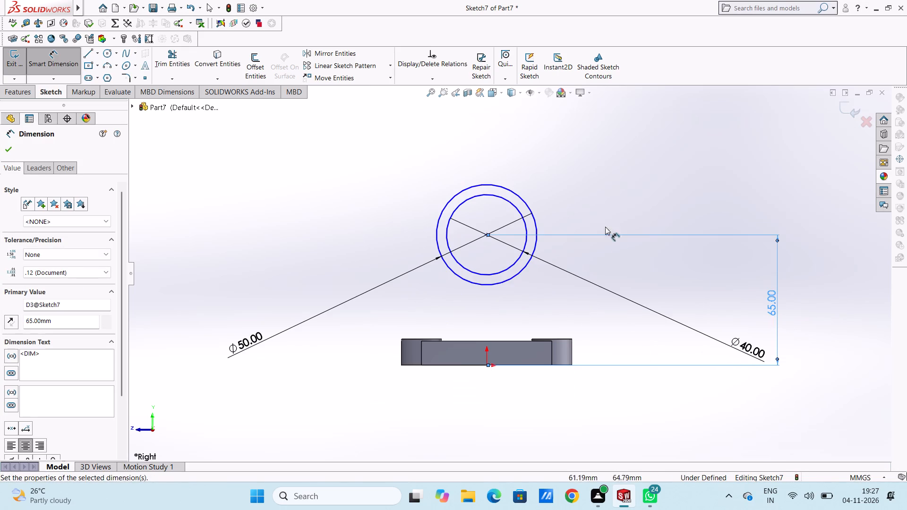
click(593, 209)
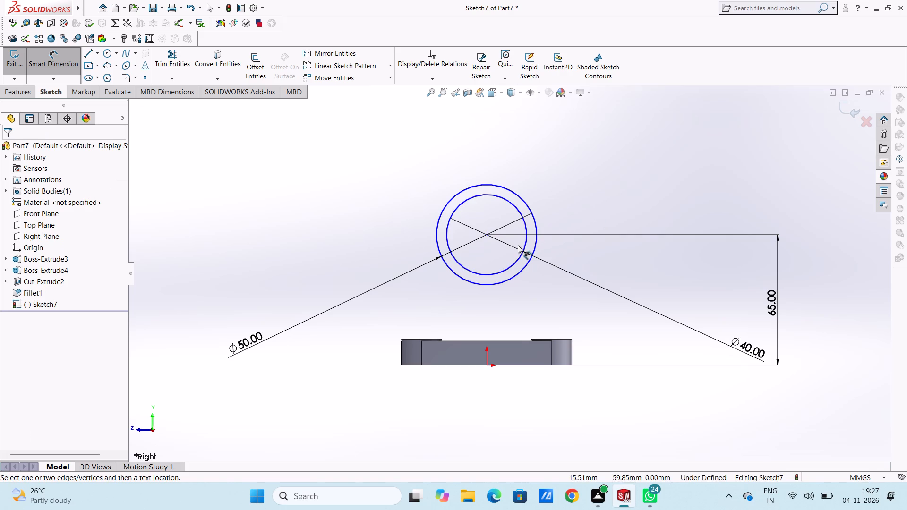
Add a Vertical relation between the origin and the circles' common centre.
scroll(517, 245, up, 2)
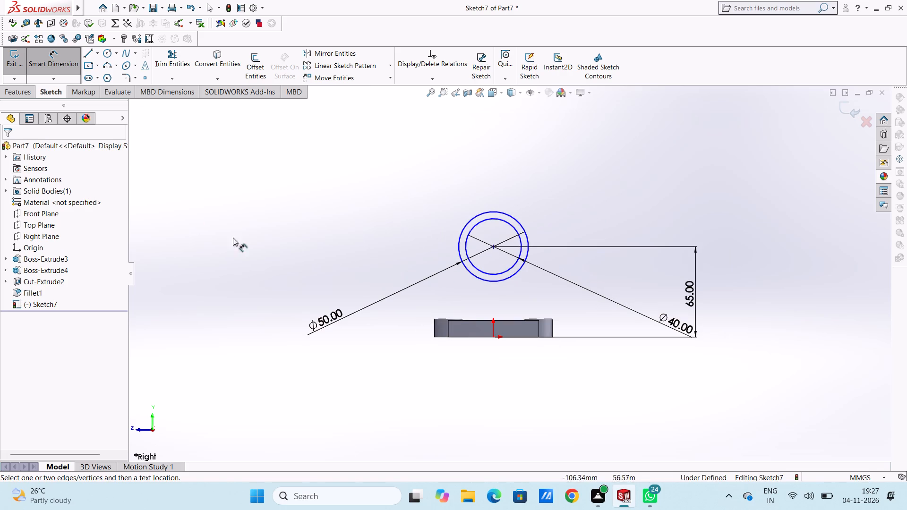
click(58, 68)
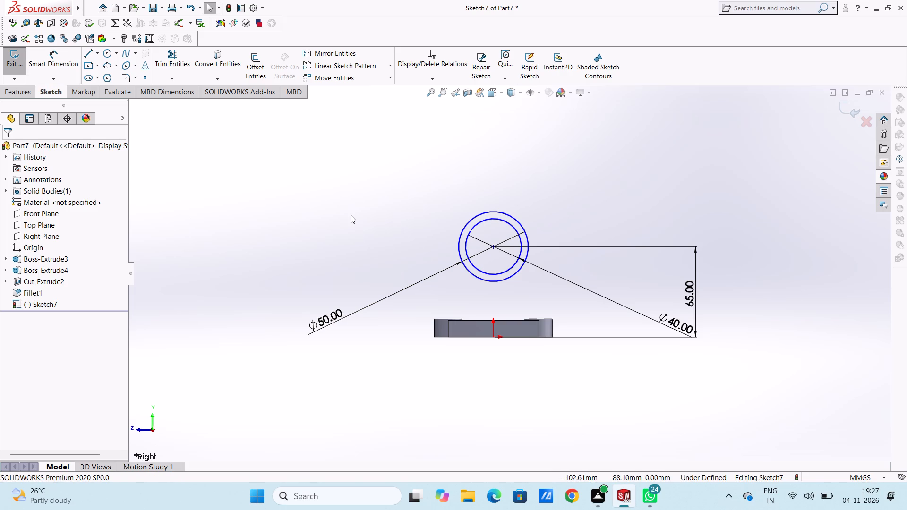
click(494, 339)
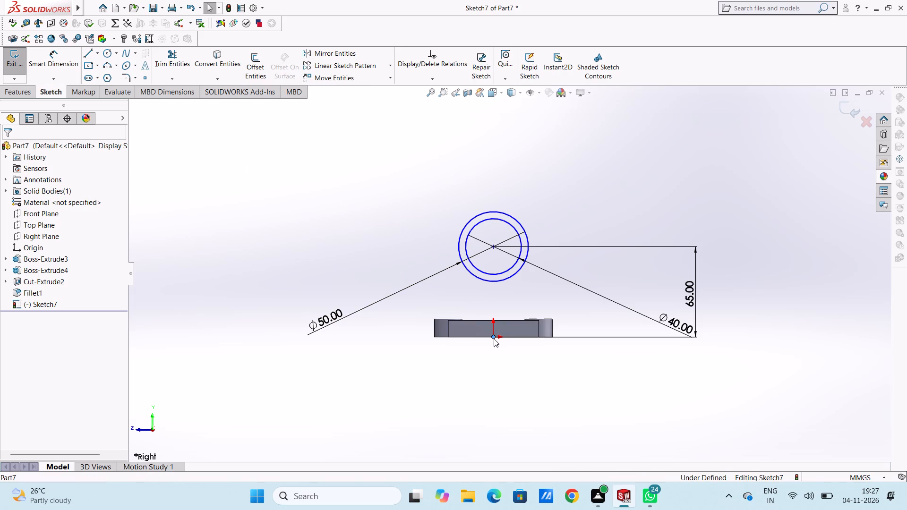
ctrl+click(493, 247)
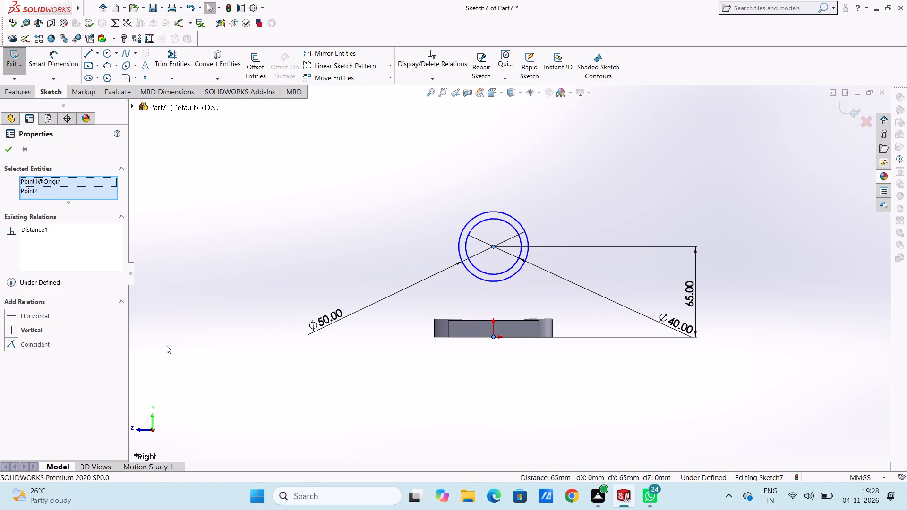
click(14, 329)
click(317, 242)
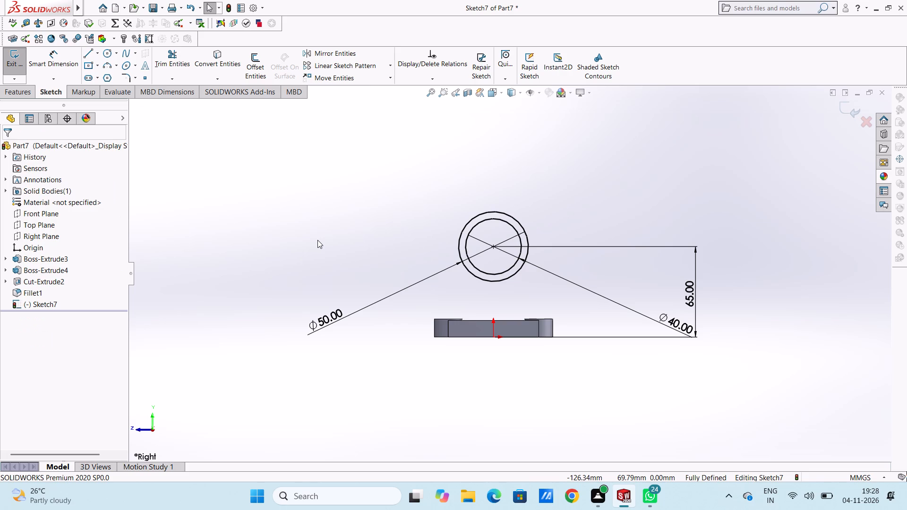
Draw a third, larger concentric circle of about 36 mm radius around the two existing circles.
click(110, 52)
click(492, 246)
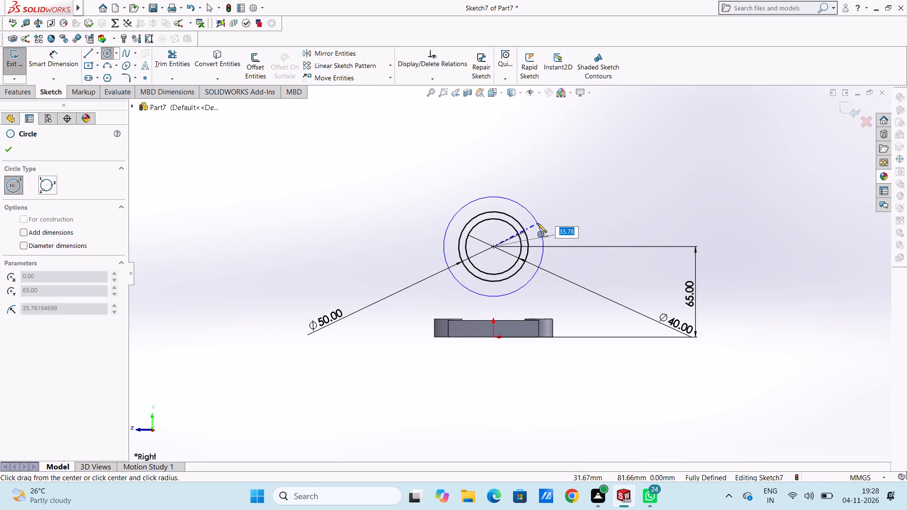
click(538, 223)
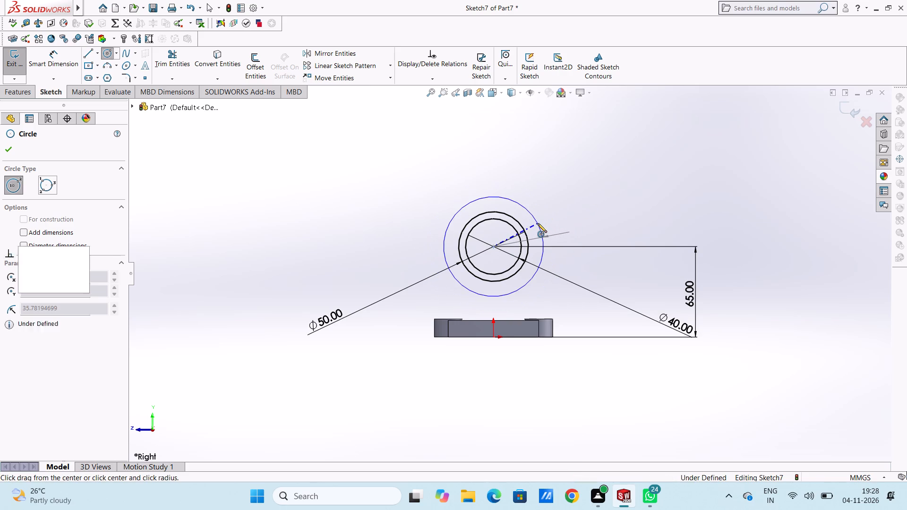
right_click(339, 196)
click(346, 199)
click(339, 201)
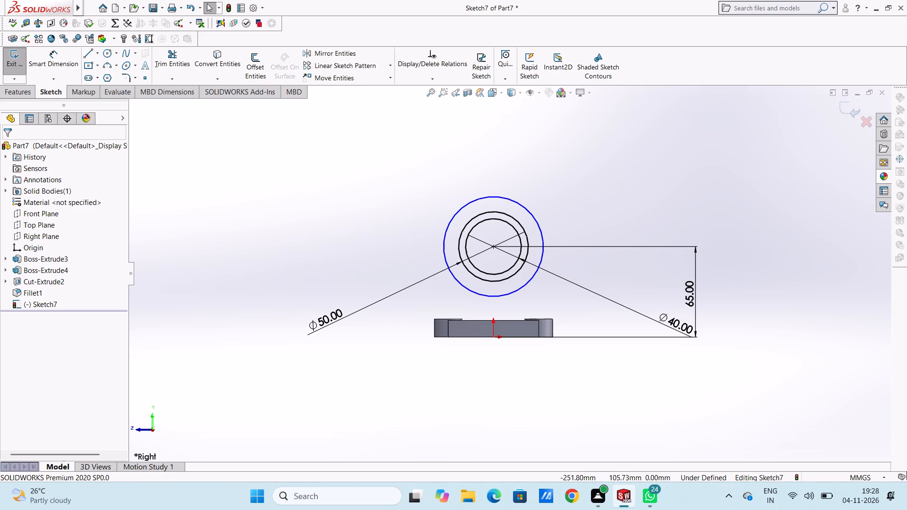
Dimension the outermost concentric circle with a diameter of 65 mm.
click(66, 61)
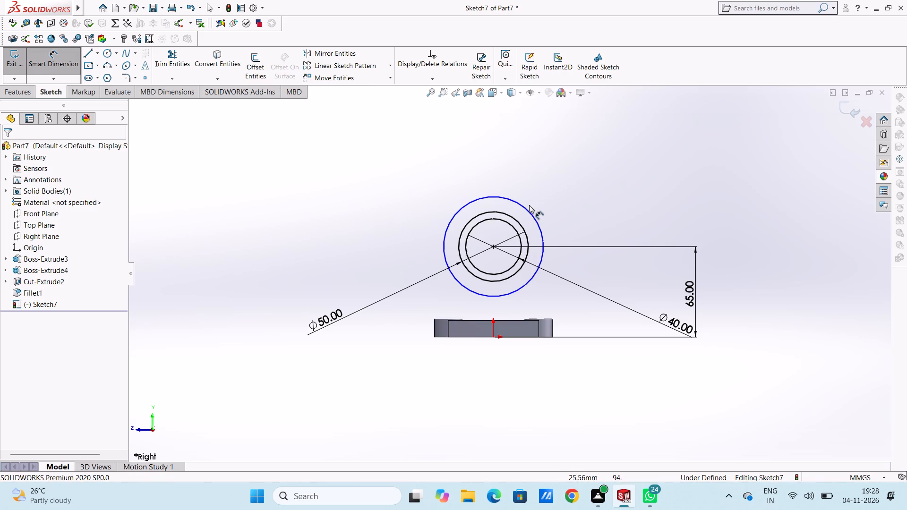
click(529, 208)
click(685, 153)
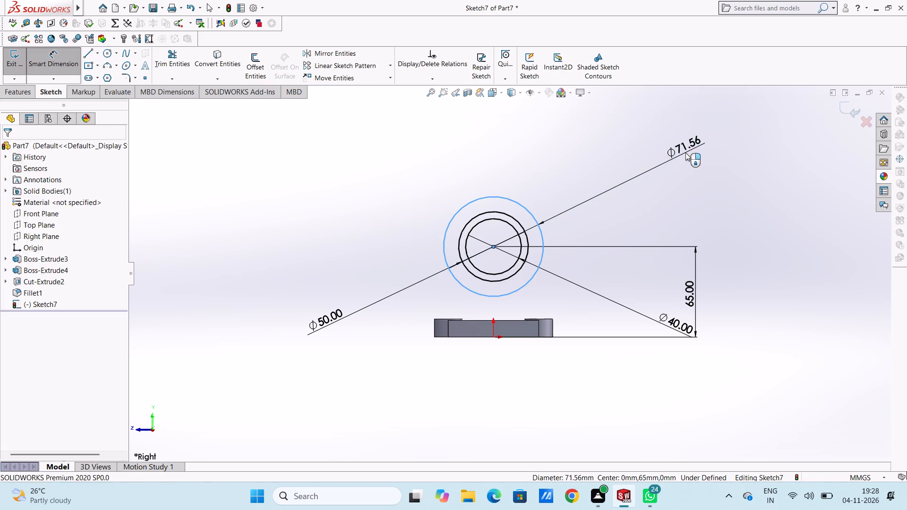
text(65)
key(Return)
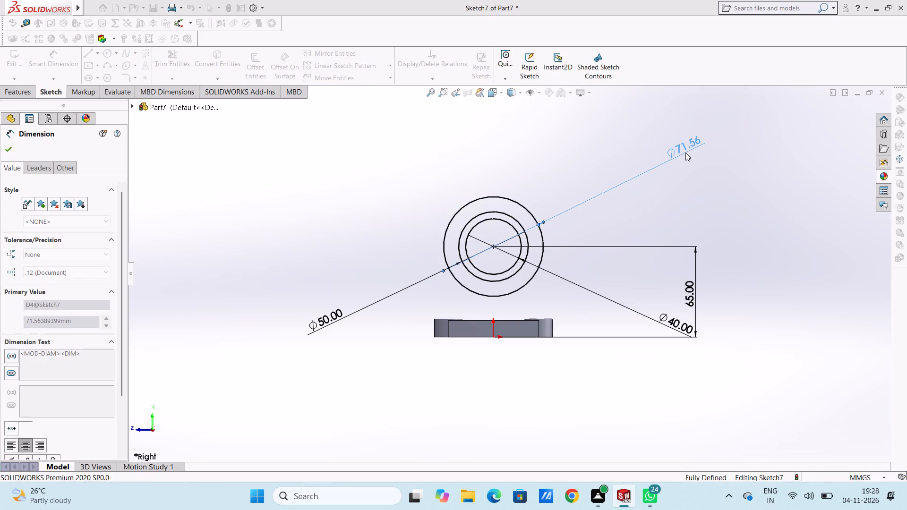
click(484, 138)
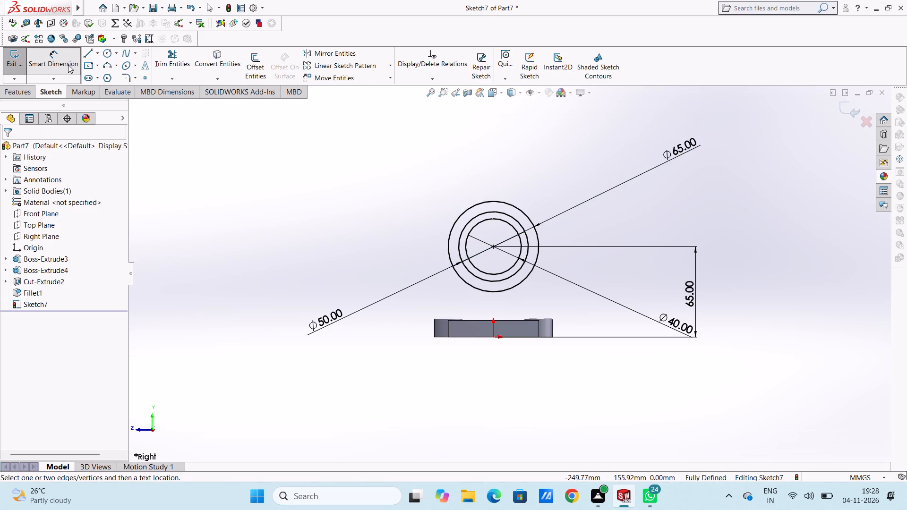
click(68, 62)
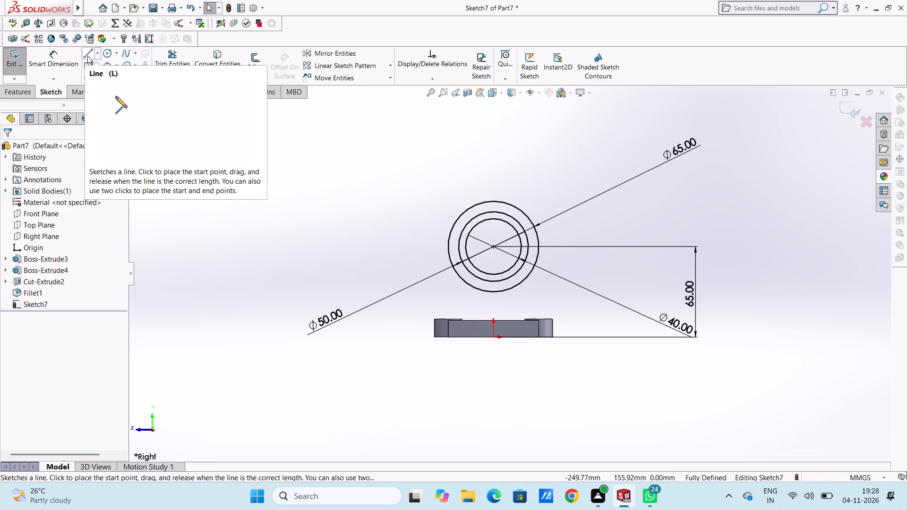
Draw a horizontal line about 85 mm long across the circles, slightly above their common centre and spanning the plate's width.
click(88, 55)
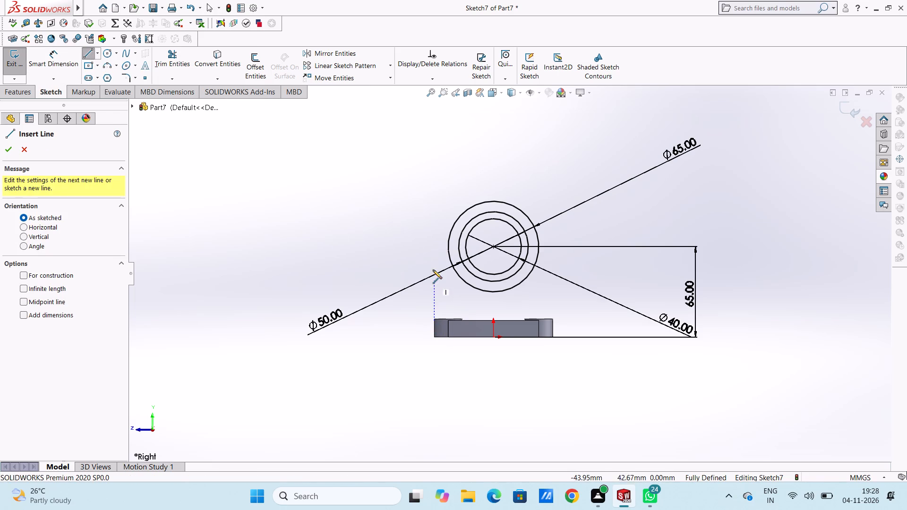
click(432, 235)
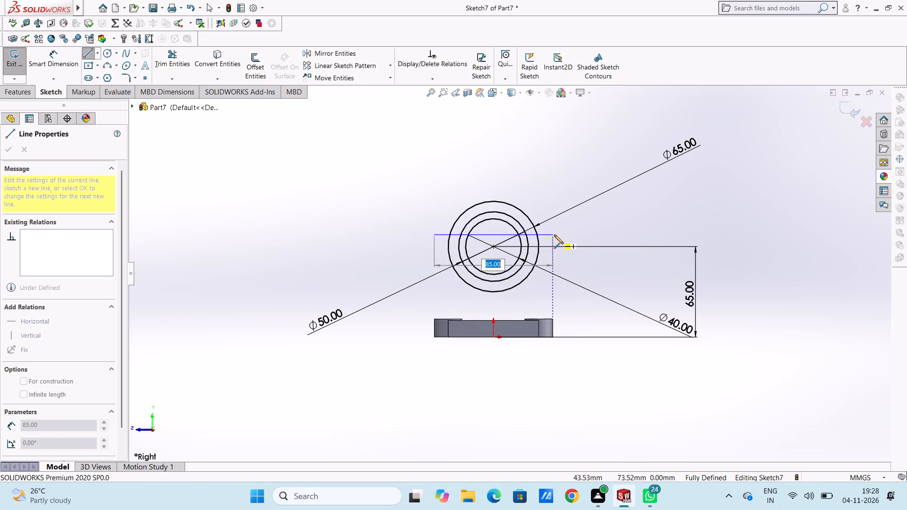
click(554, 235)
right_click(604, 147)
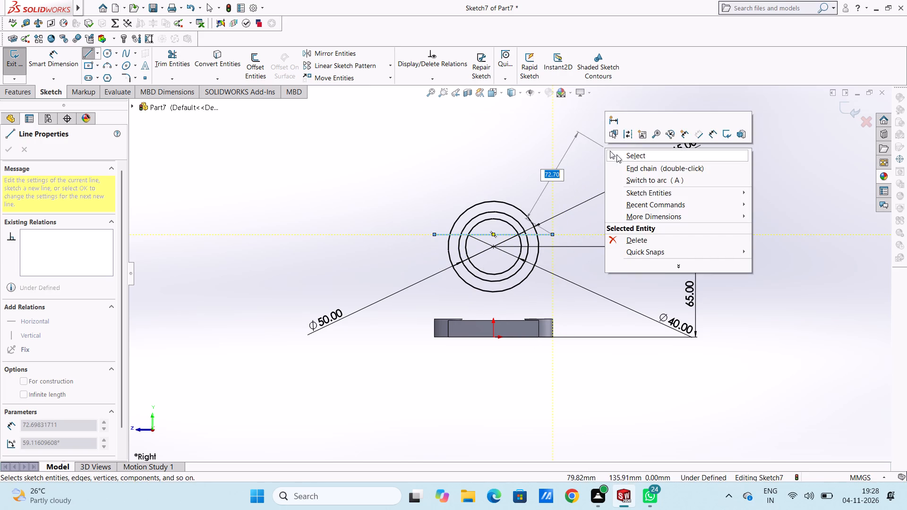
click(617, 155)
click(601, 155)
click(201, 186)
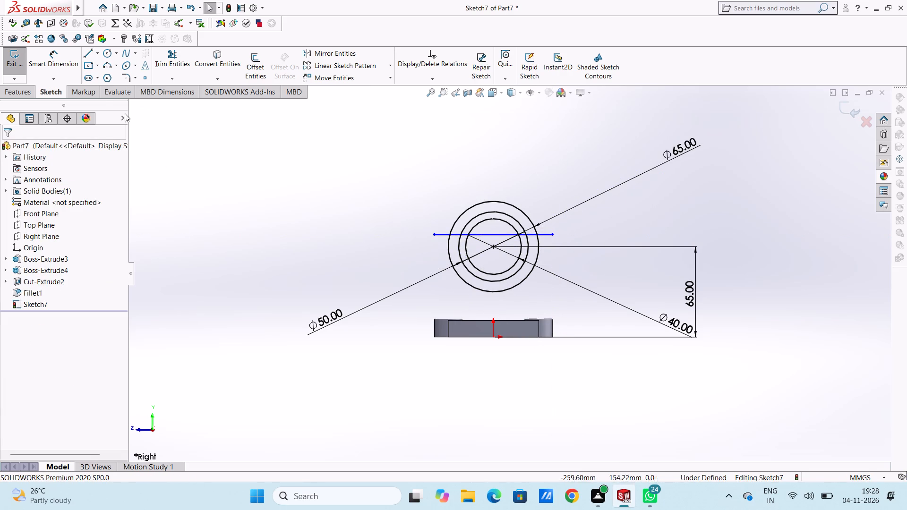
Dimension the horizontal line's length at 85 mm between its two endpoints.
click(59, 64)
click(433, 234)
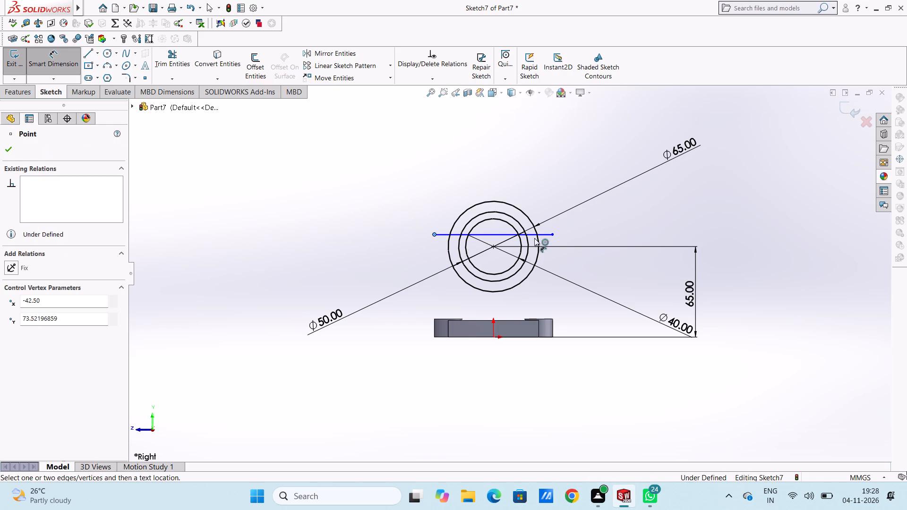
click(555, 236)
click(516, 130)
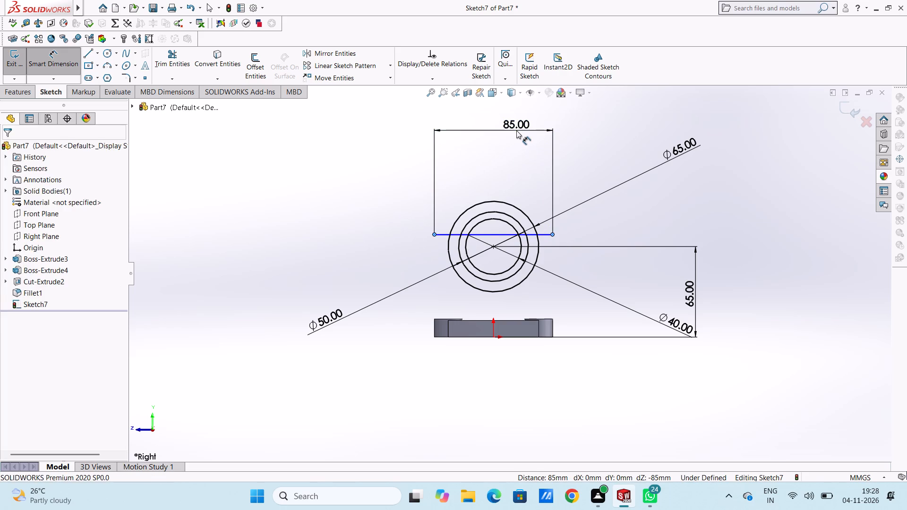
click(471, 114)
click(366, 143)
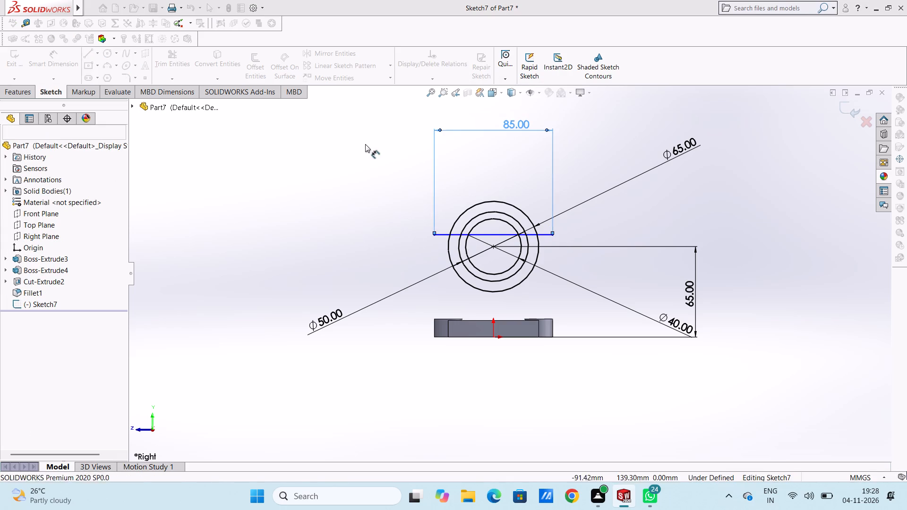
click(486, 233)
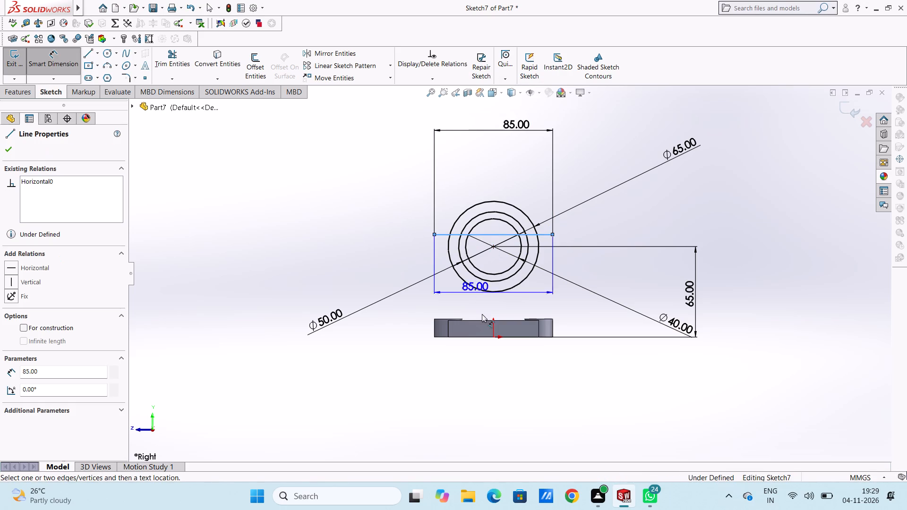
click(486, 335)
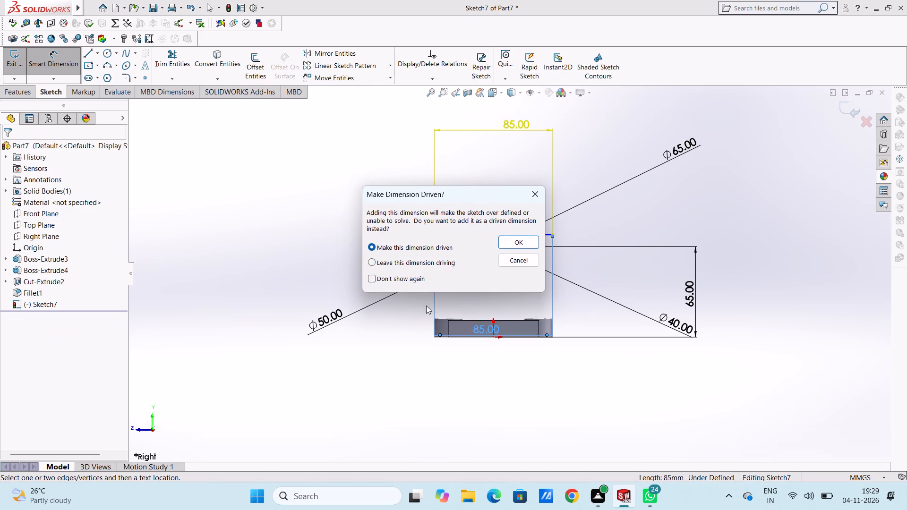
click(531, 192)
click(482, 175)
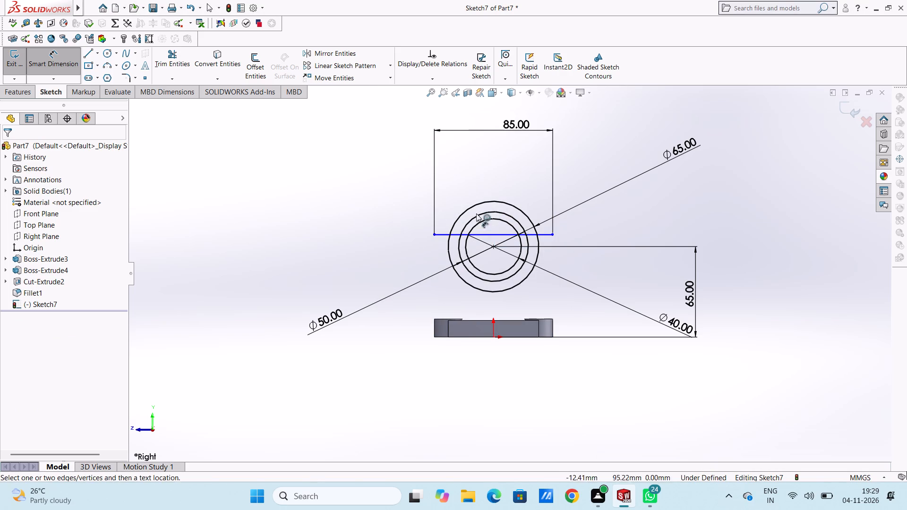
Dimension the horizontal line at a height of 72 mm above the origin.
click(485, 234)
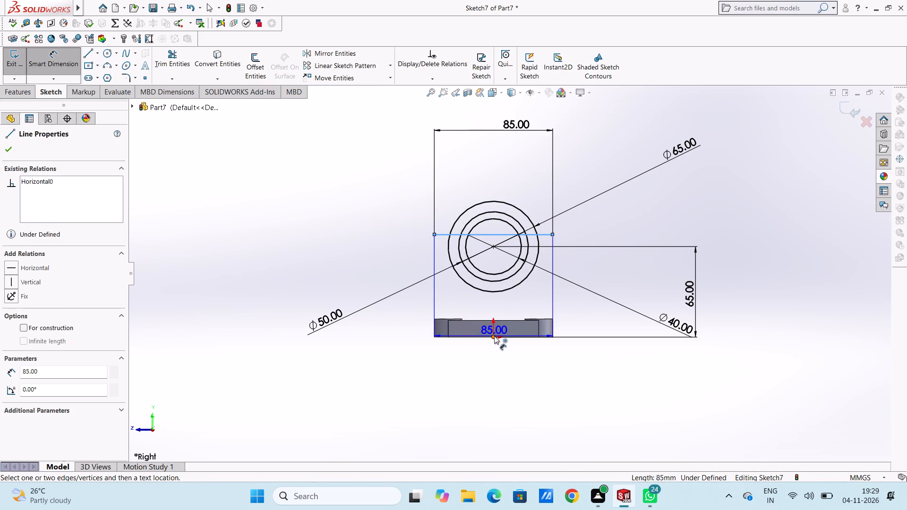
click(494, 336)
click(285, 249)
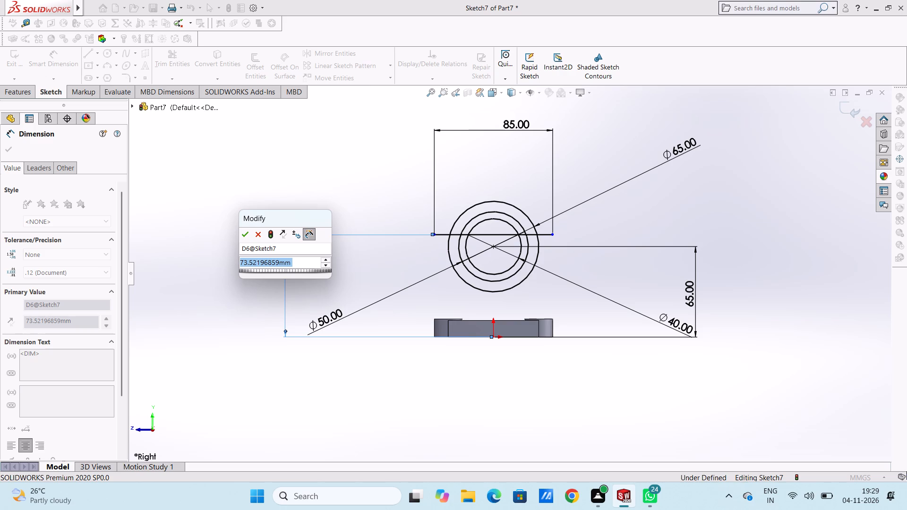
text(72)
key(Return)
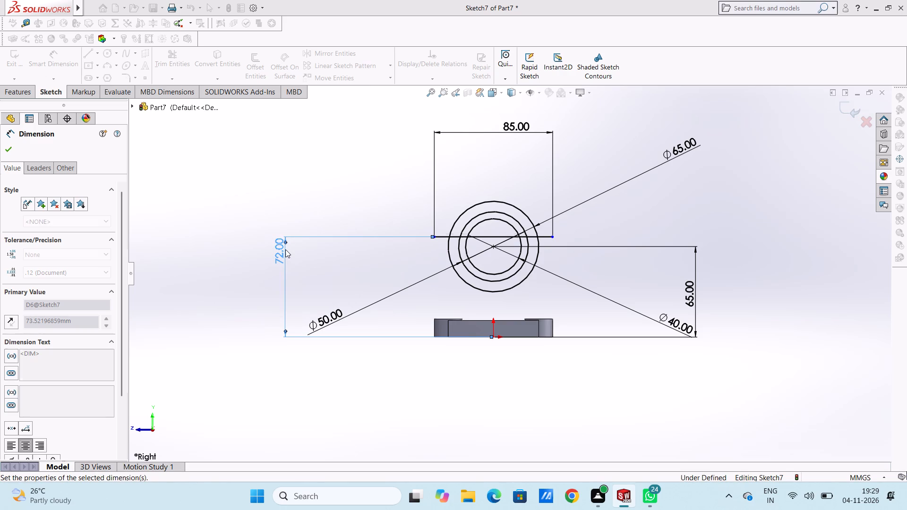
click(376, 196)
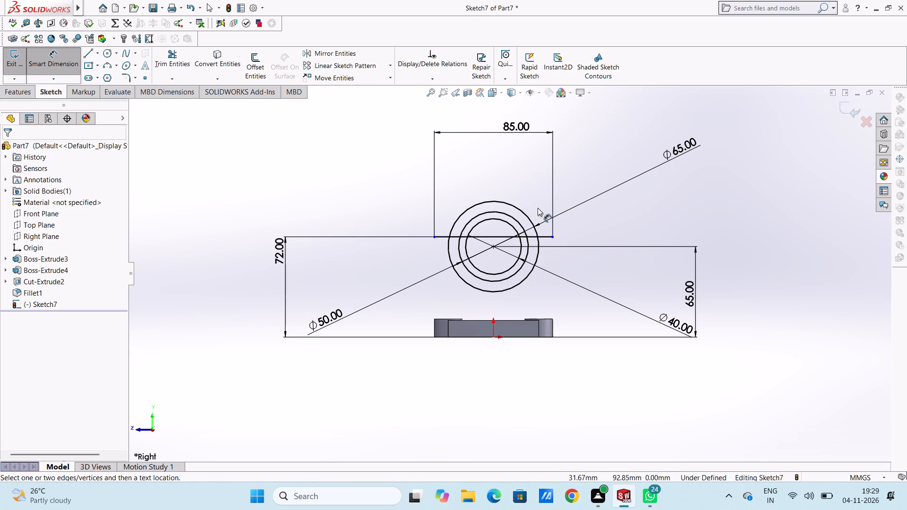
Trim away the 65 mm circle's arc above the horizontal line and both line ends projecting outside that circle.
click(180, 54)
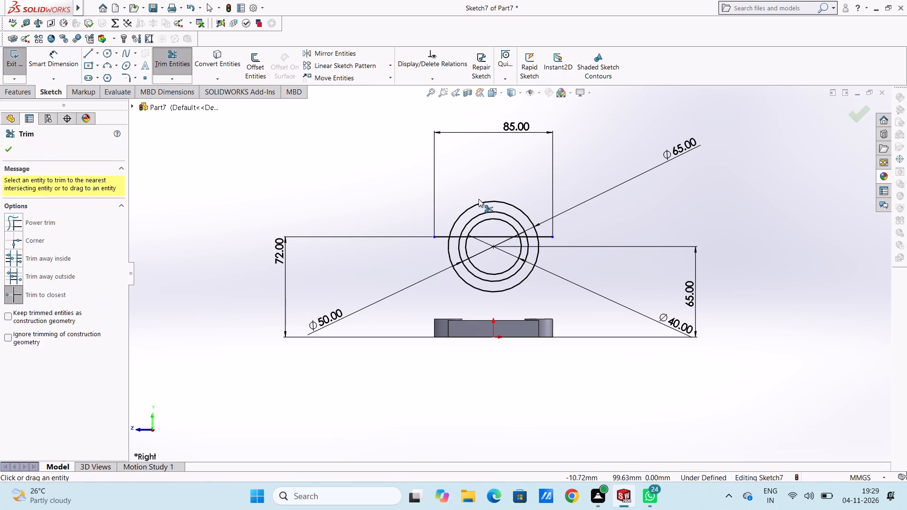
click(480, 201)
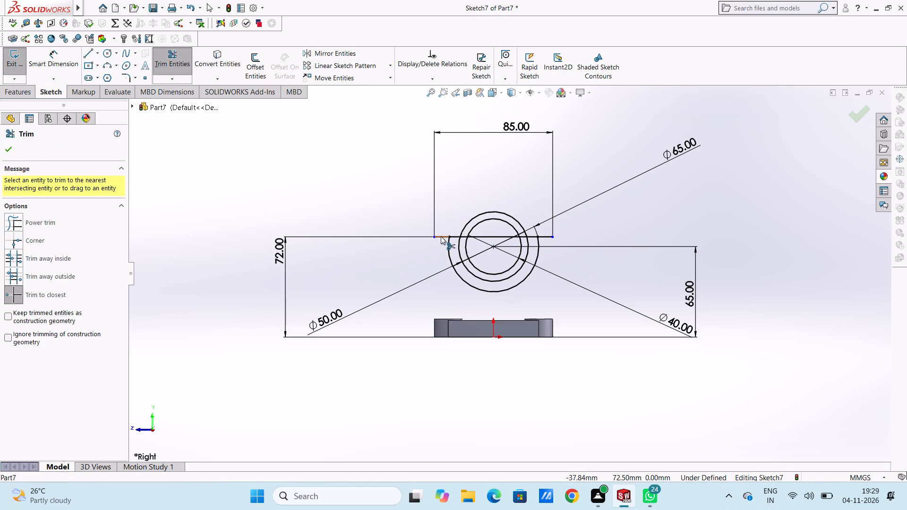
click(440, 235)
click(478, 252)
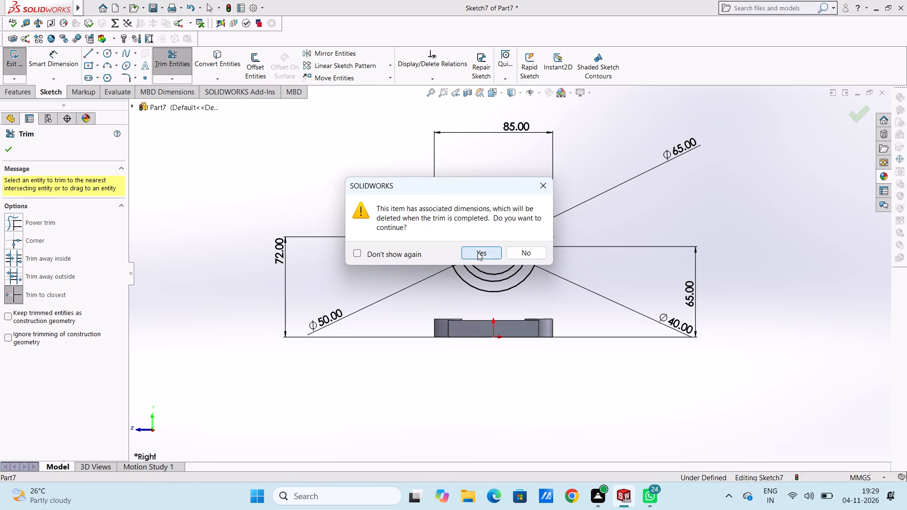
click(550, 239)
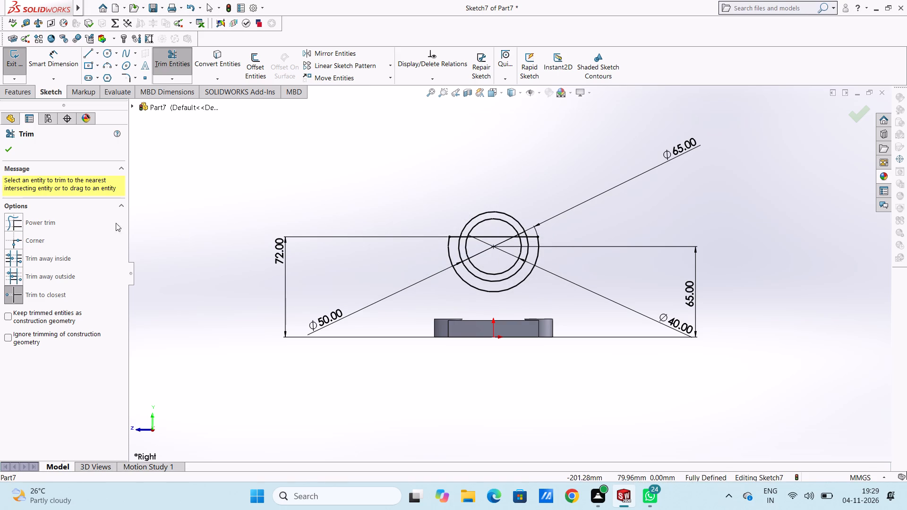
click(9, 151)
click(243, 170)
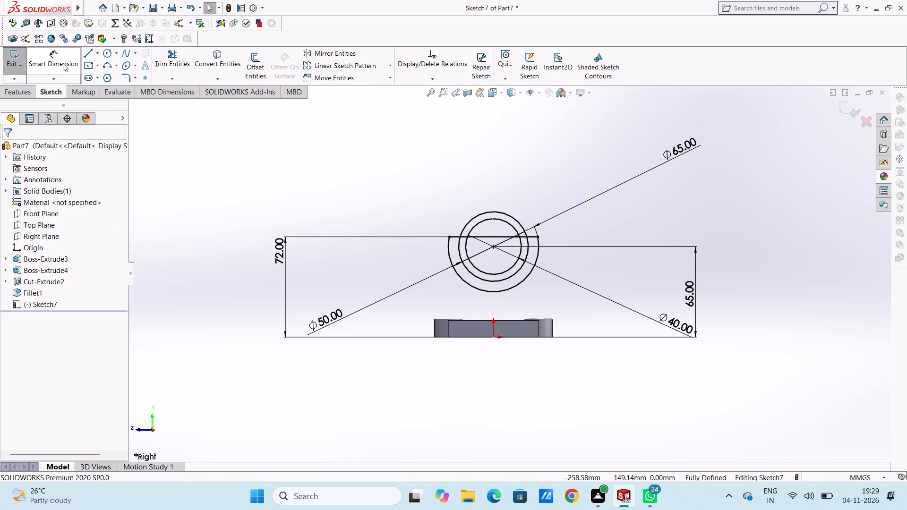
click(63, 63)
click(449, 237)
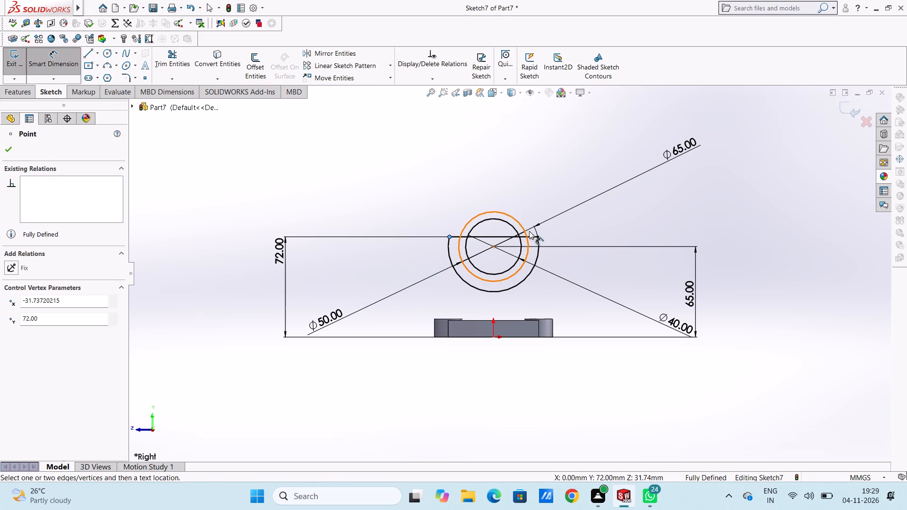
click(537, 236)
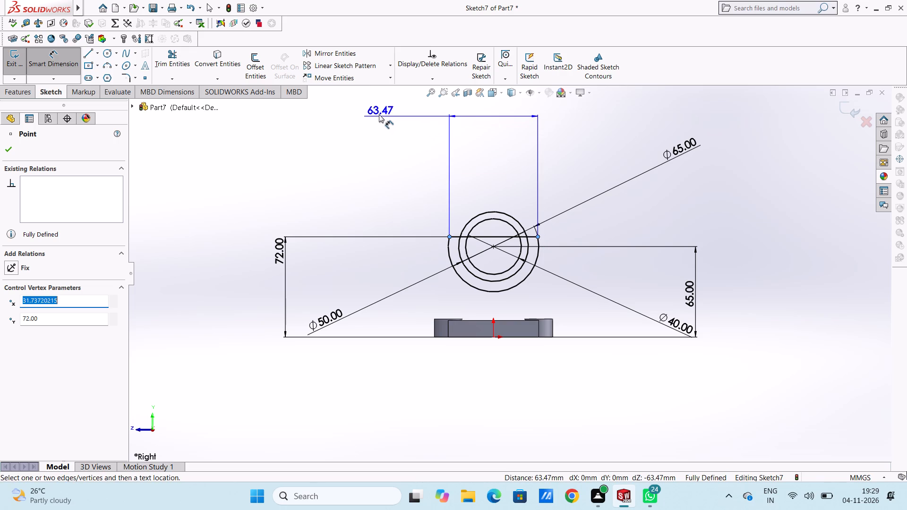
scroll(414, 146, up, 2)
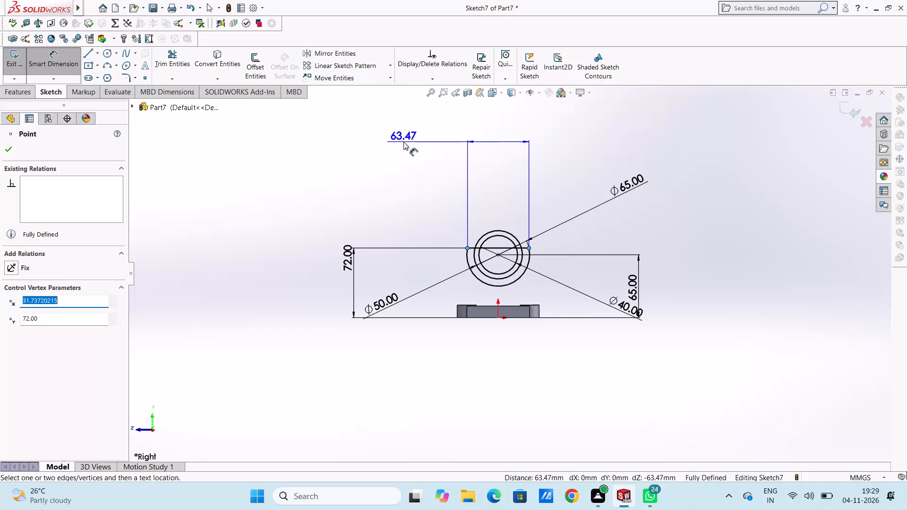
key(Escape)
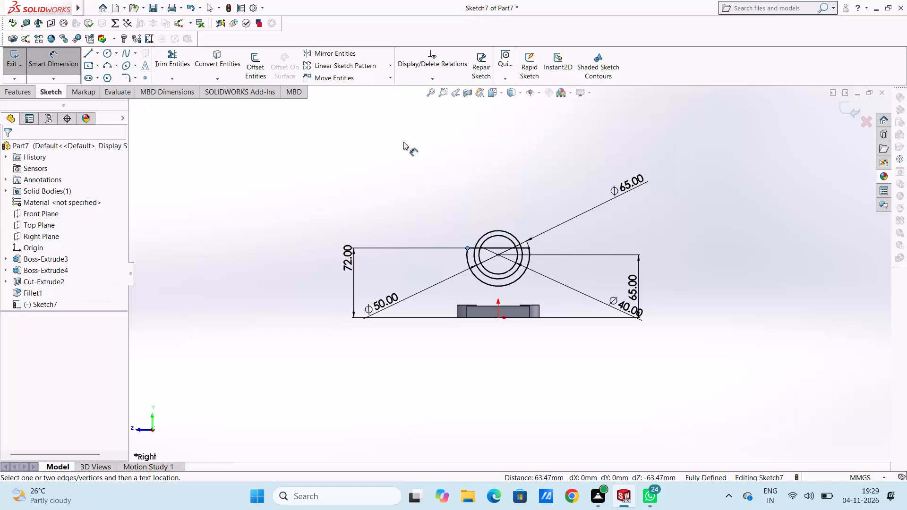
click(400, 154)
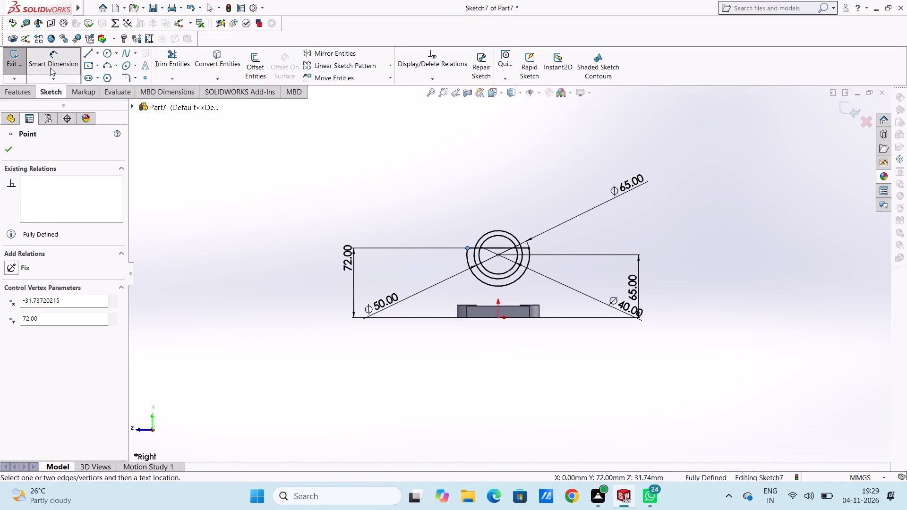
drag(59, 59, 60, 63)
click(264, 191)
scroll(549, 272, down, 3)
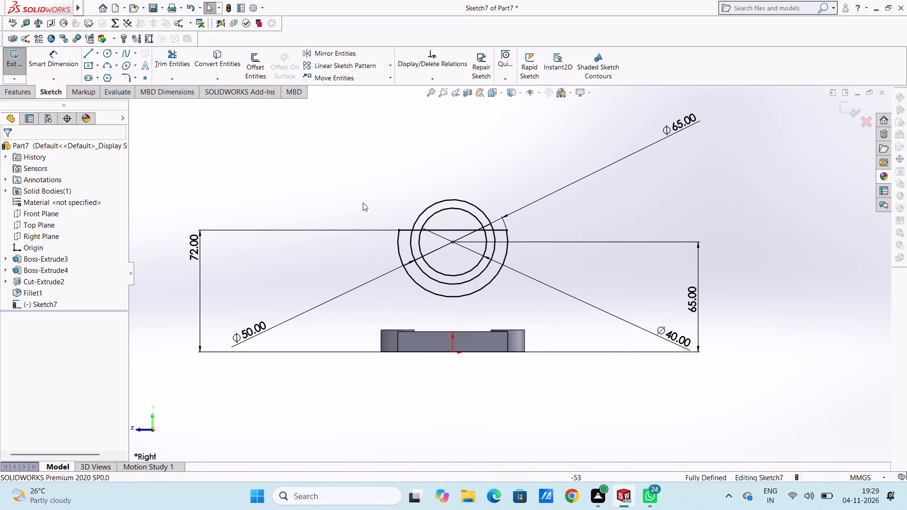
Draw connected lines over the 65 mm arc: a 7 mm vertical at each side at centre height, joined by a 65 mm horizontal top line.
click(89, 51)
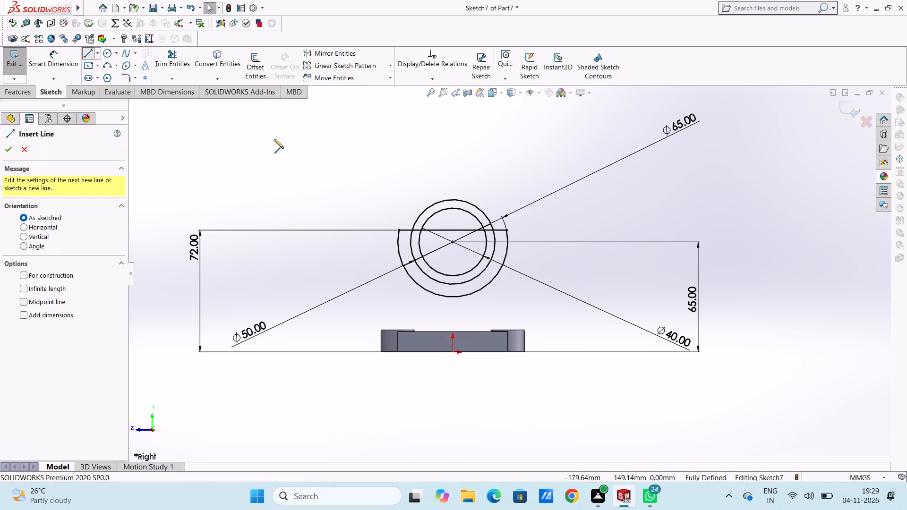
scroll(438, 271, down, 4)
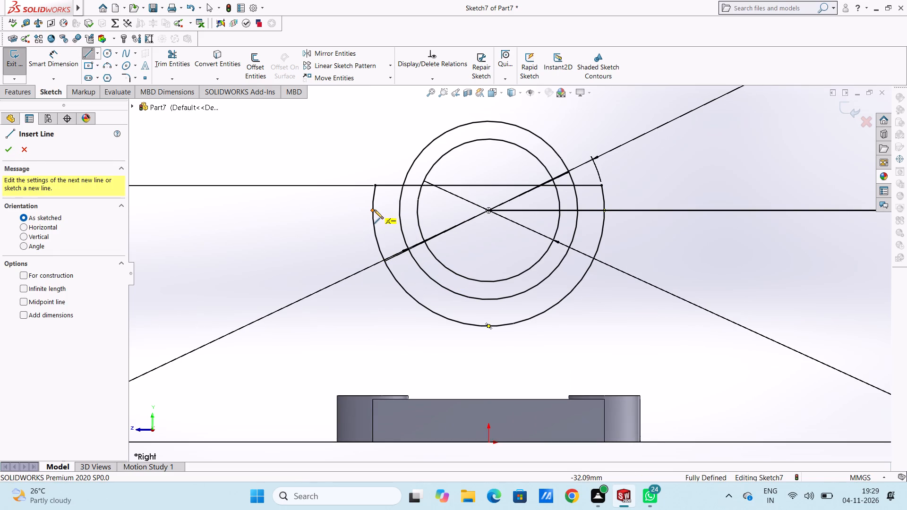
click(372, 211)
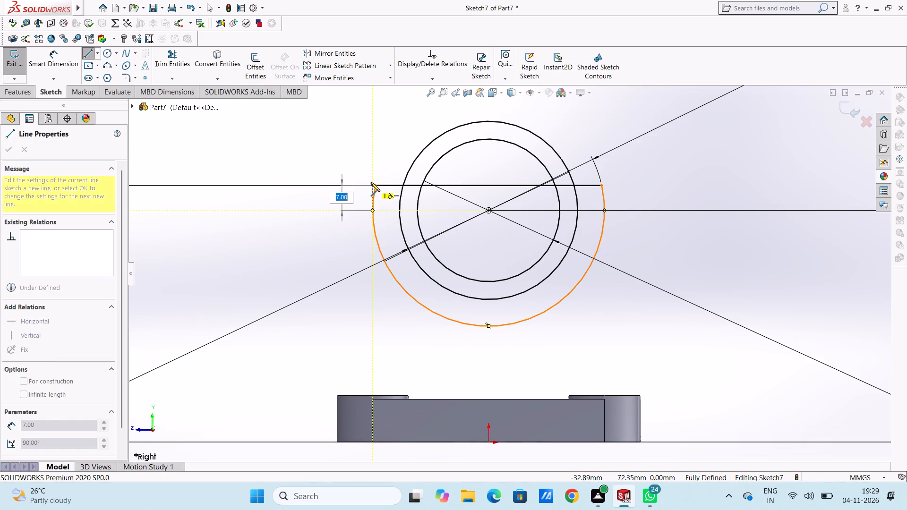
click(371, 186)
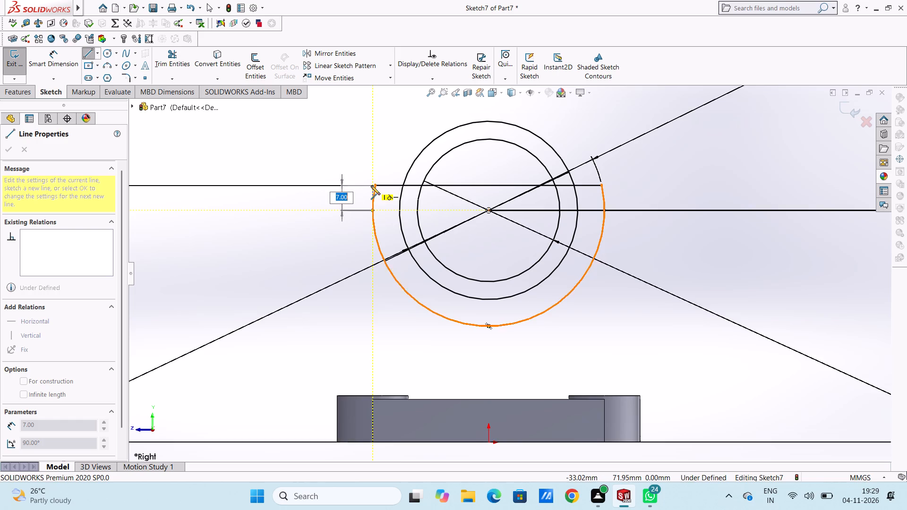
click(607, 185)
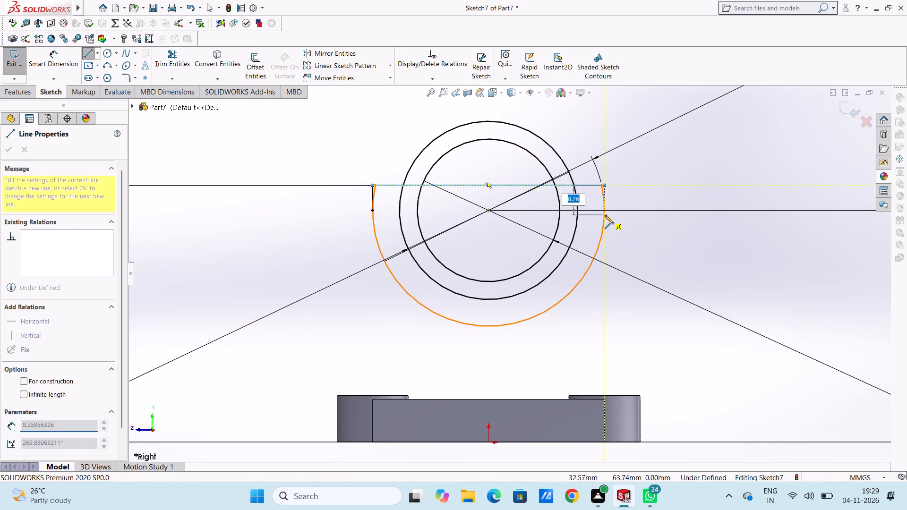
click(605, 209)
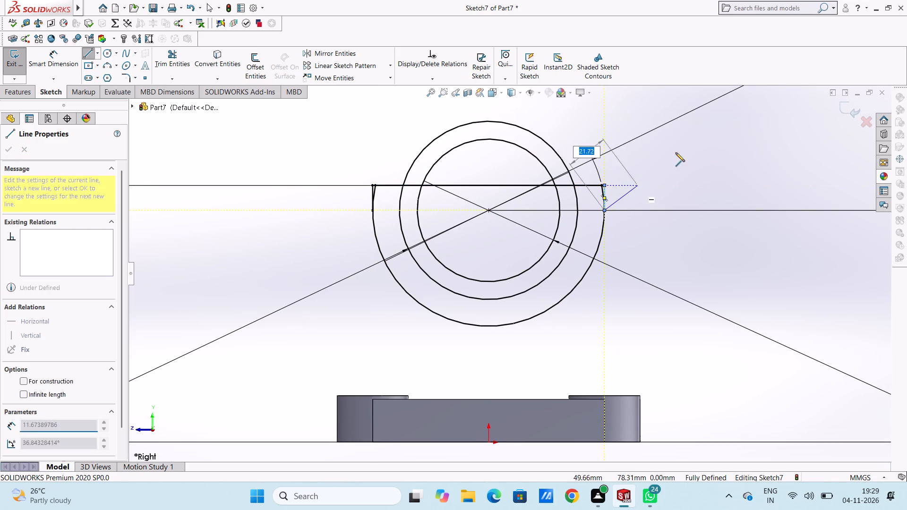
right_click(678, 149)
click(688, 155)
click(670, 166)
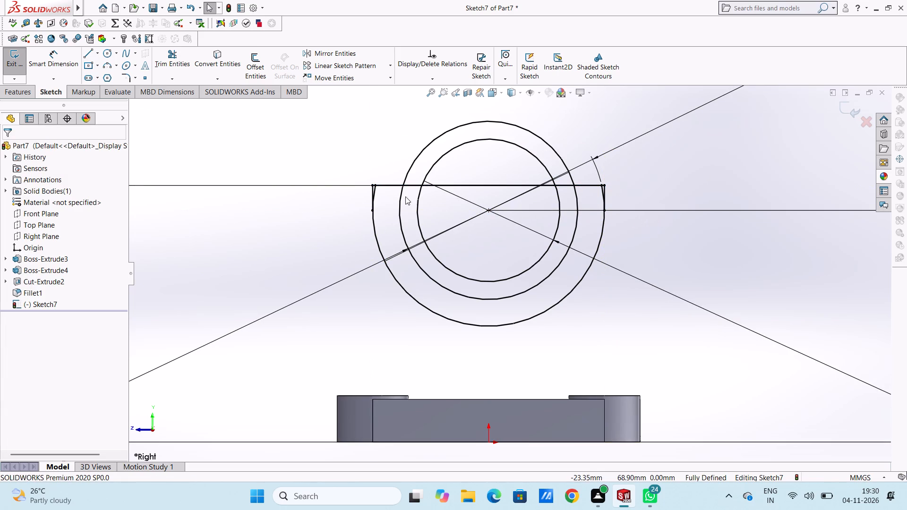
Delete the original shorter horizontal line lying under the new 65 mm top line, together with its height dimension.
click(387, 185)
right_click(292, 229)
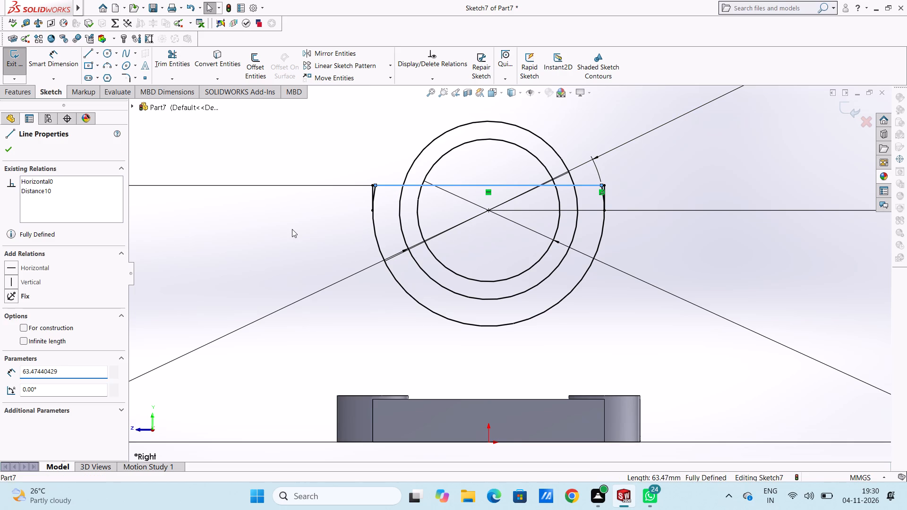
click(318, 357)
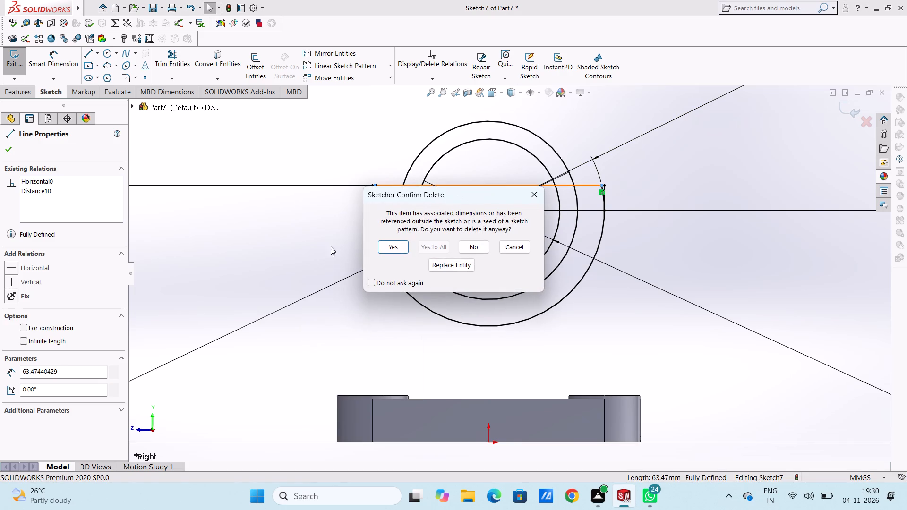
click(393, 244)
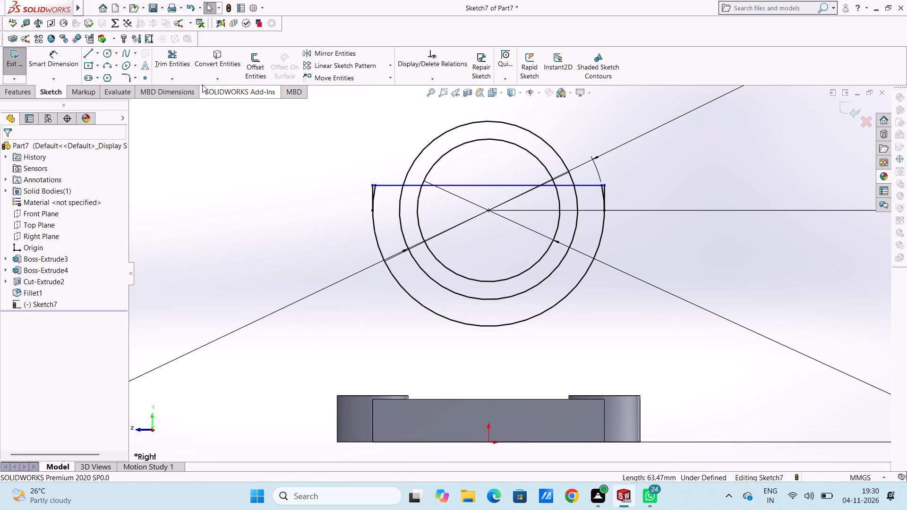
Trim away the two short arc pieces of the 65 mm circle just inside the new vertical lines.
click(174, 60)
scroll(429, 194, down, 5)
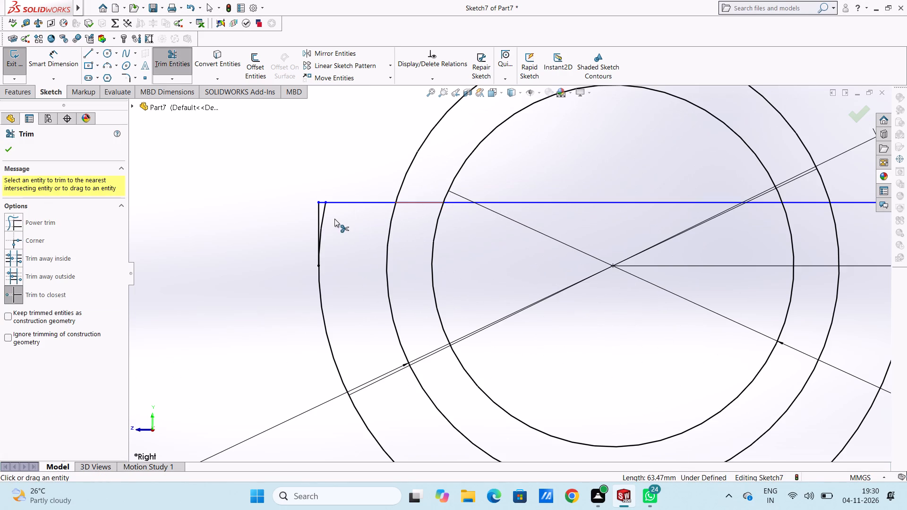
click(325, 212)
scroll(391, 236, up, 6)
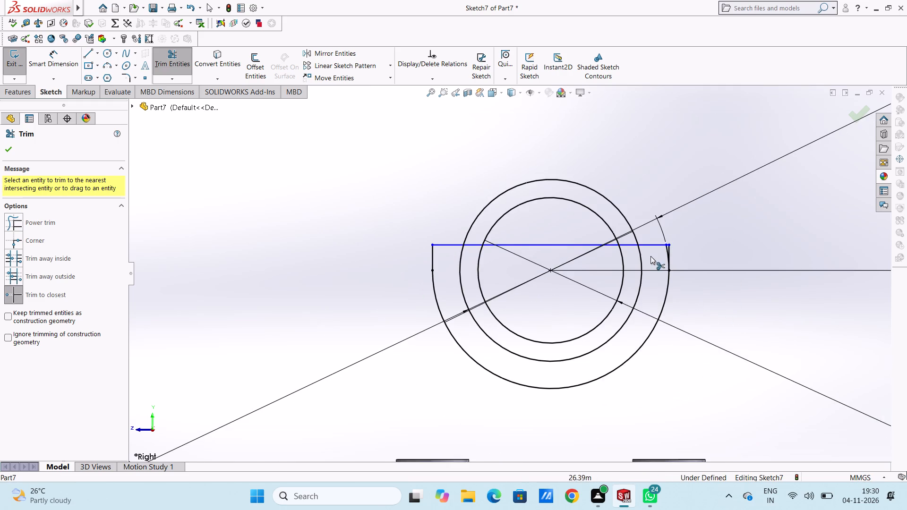
scroll(652, 259, down, 5)
click(633, 231)
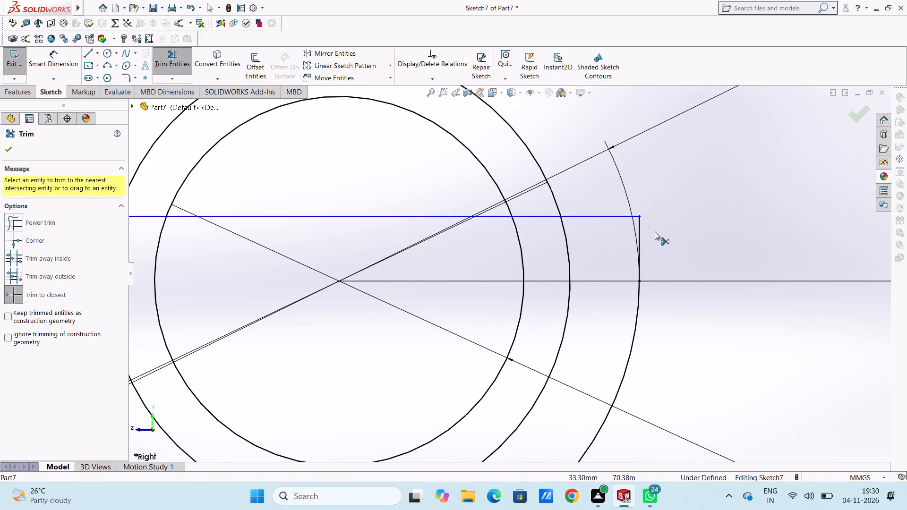
scroll(658, 230, up, 5)
click(9, 148)
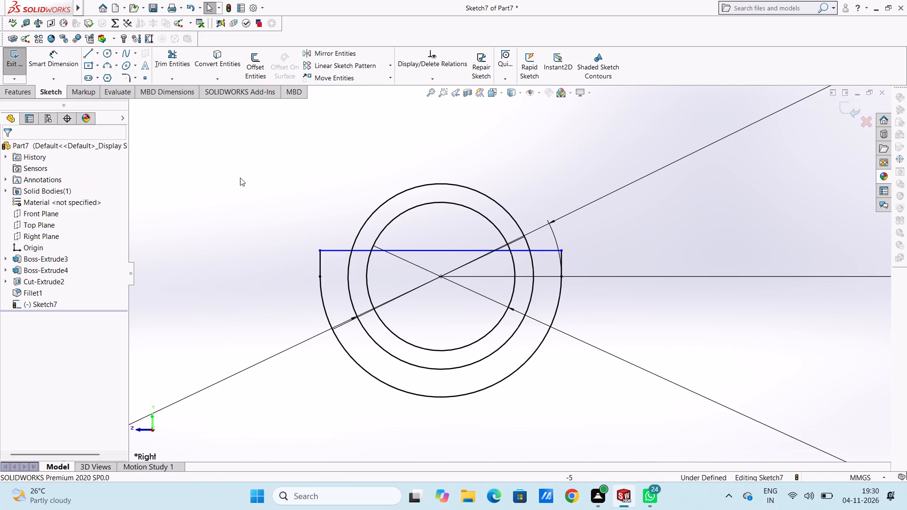
click(240, 178)
scroll(240, 178, up, 1)
right_click(232, 168)
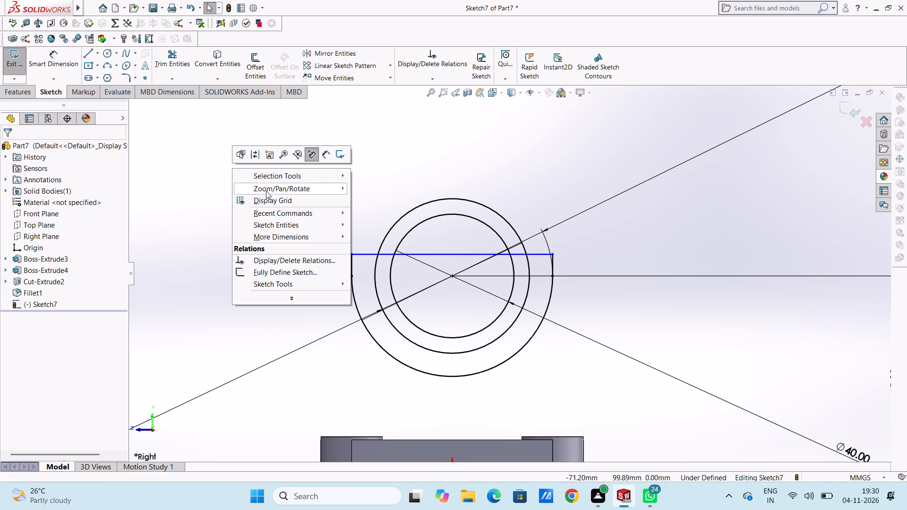
click(202, 194)
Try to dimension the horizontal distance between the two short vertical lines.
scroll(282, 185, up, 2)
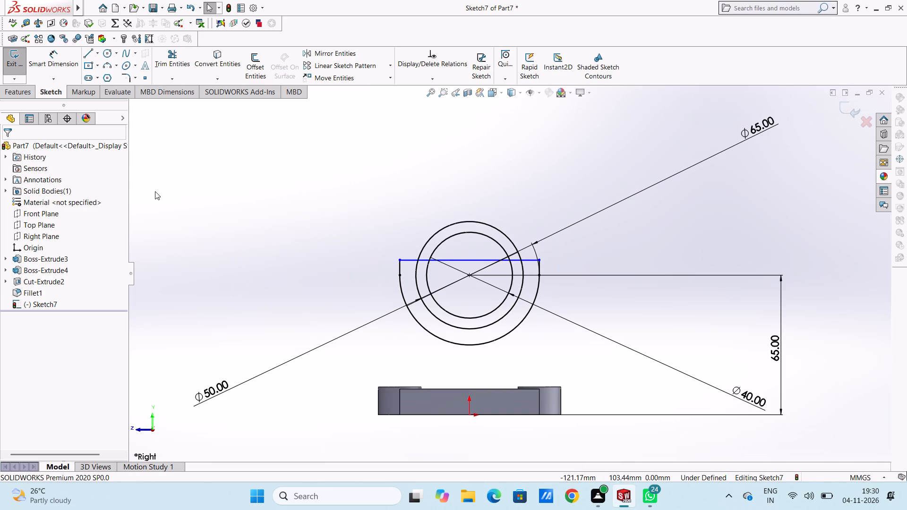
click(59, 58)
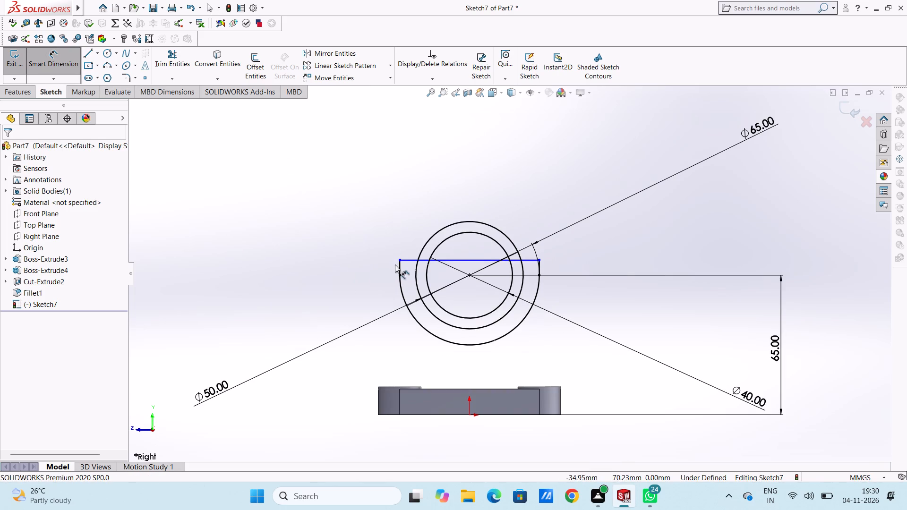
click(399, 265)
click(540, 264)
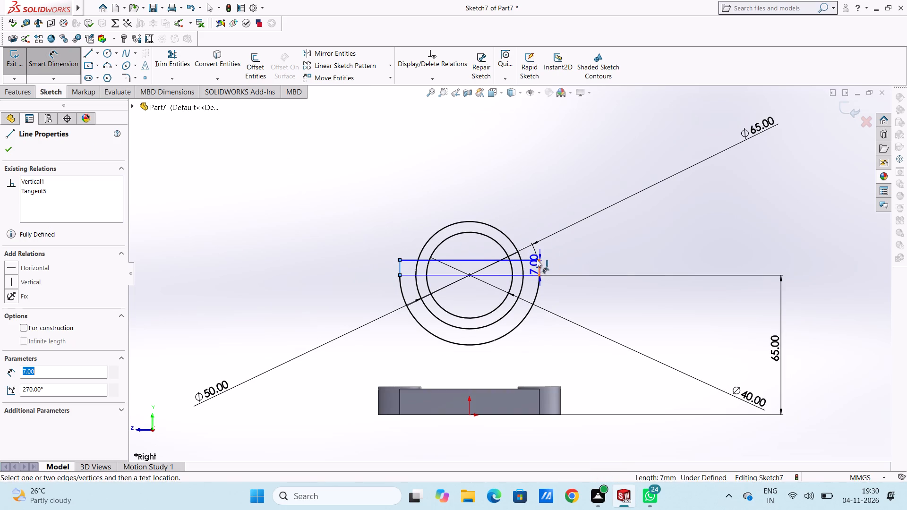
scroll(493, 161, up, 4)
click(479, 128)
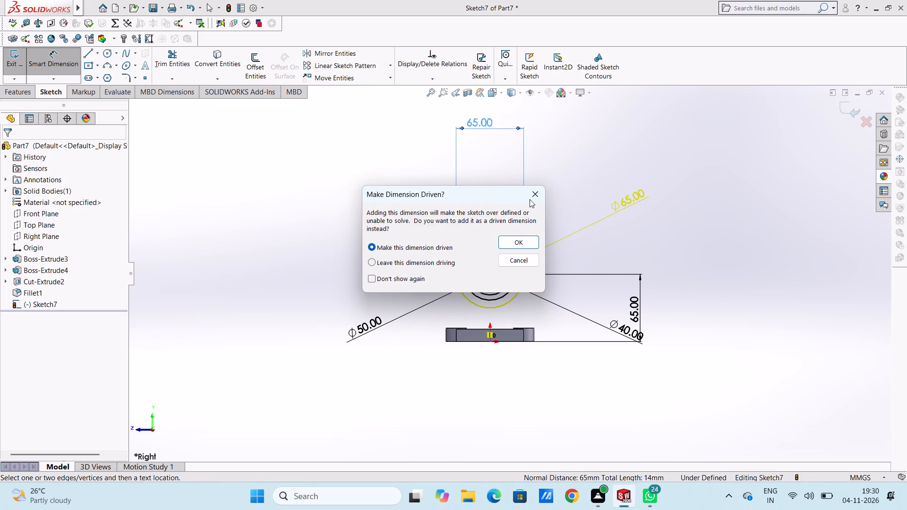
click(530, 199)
Dimension the new 65 mm top line at a height of 72 mm above the origin.
scroll(508, 296, down, 5)
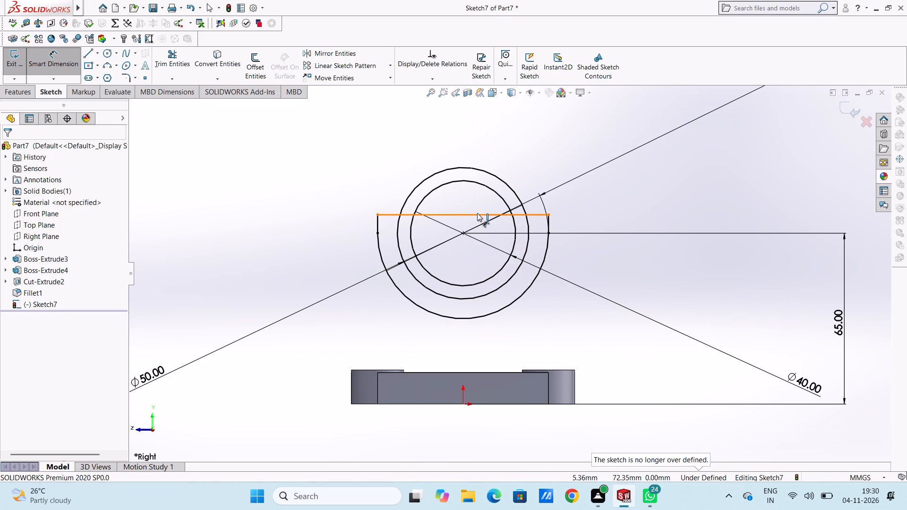
click(477, 213)
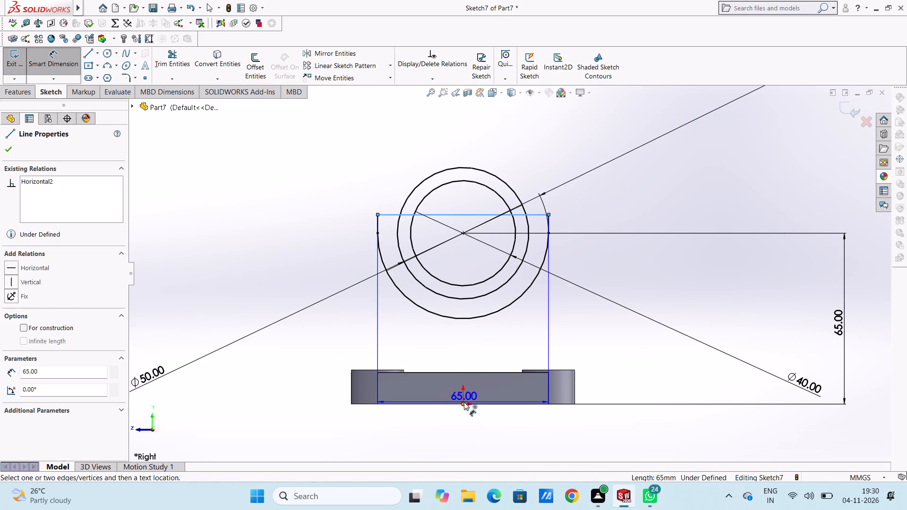
click(464, 402)
click(202, 266)
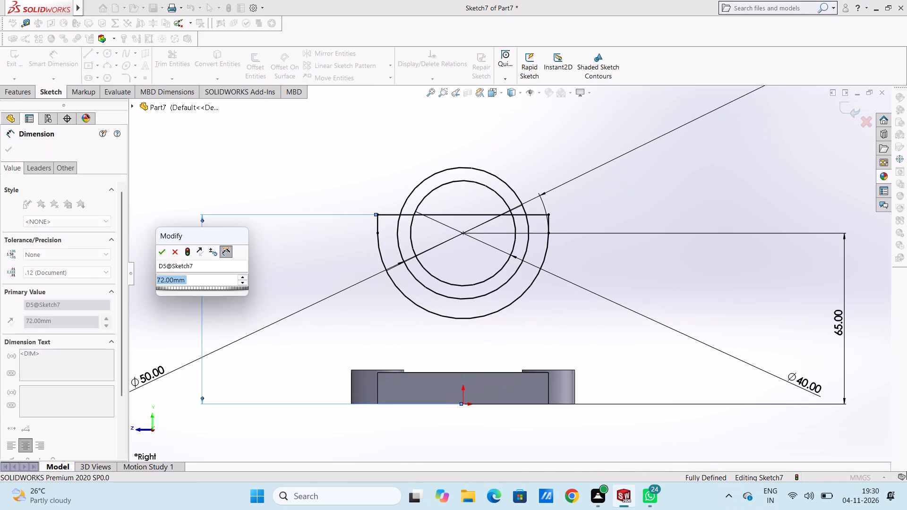
click(165, 251)
click(180, 208)
scroll(359, 183, up, 4)
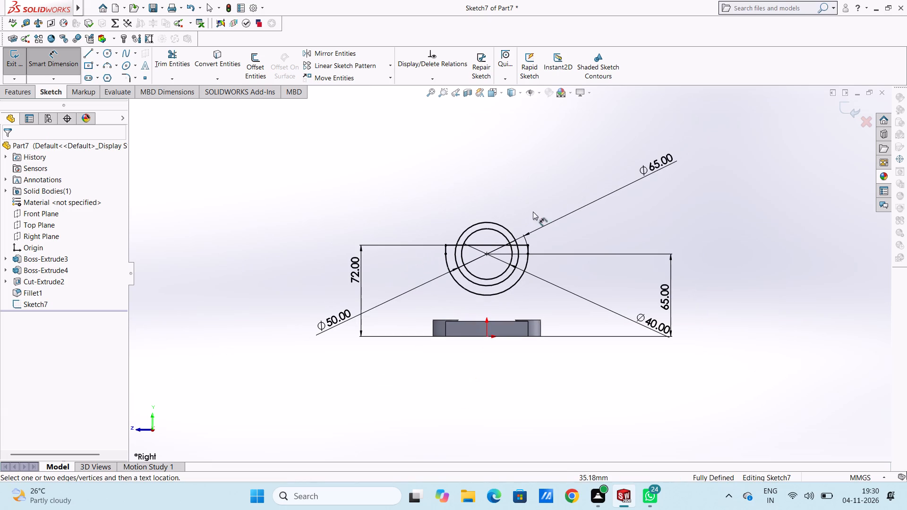
scroll(534, 220, down, 1)
scroll(504, 199, up, 1)
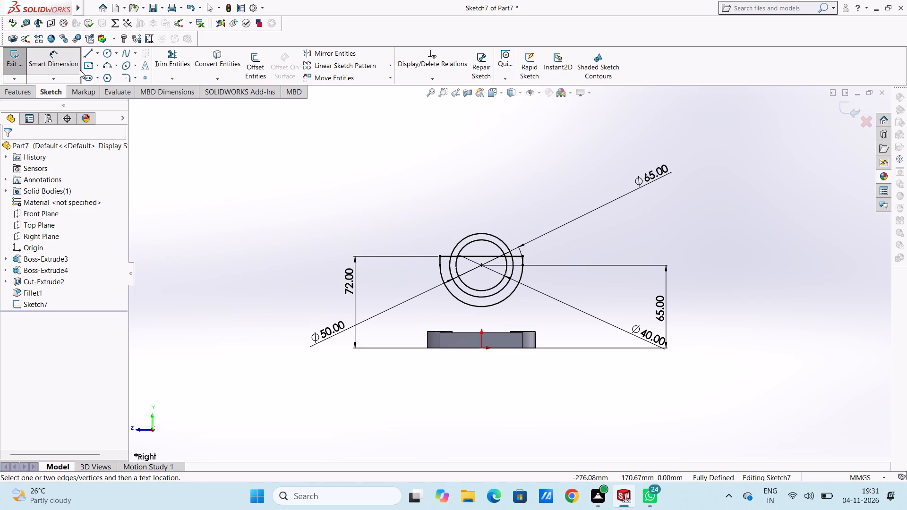
click(67, 62)
Draw a circle about 103 mm in diameter from the common centre, surrounding the housing profile.
click(107, 49)
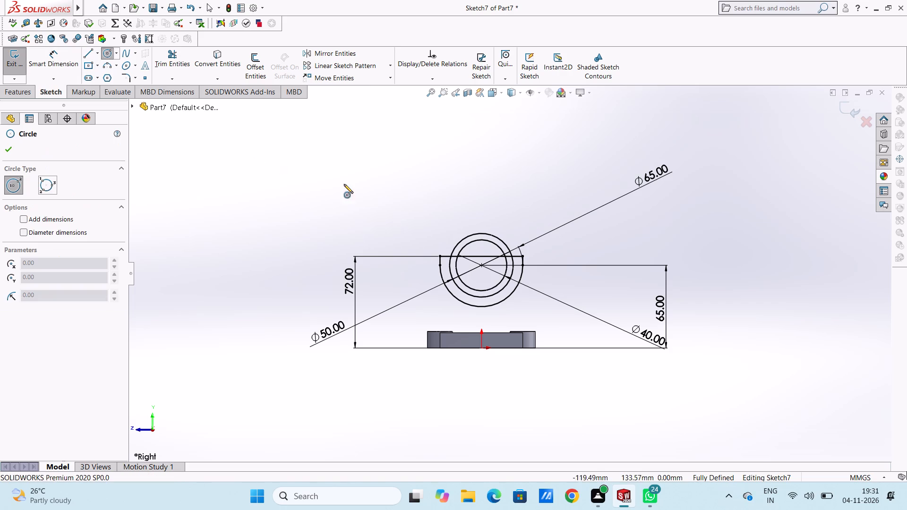
click(482, 266)
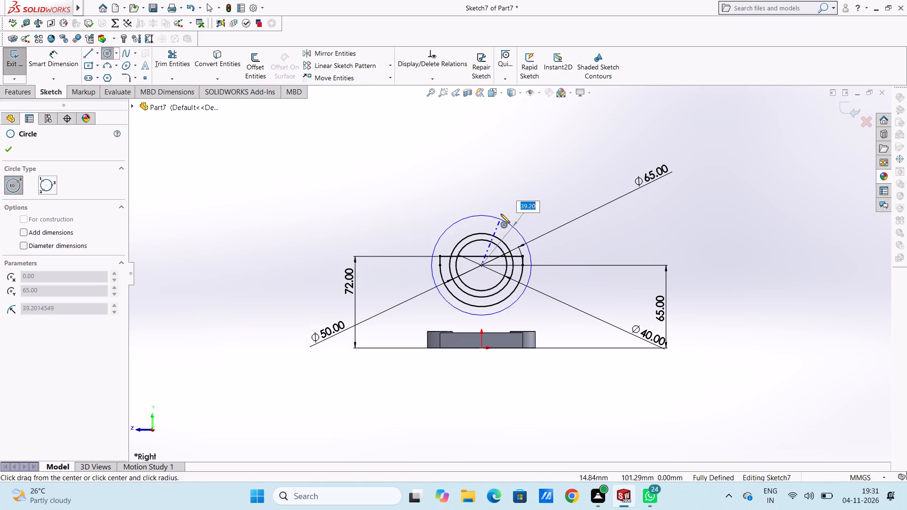
click(500, 203)
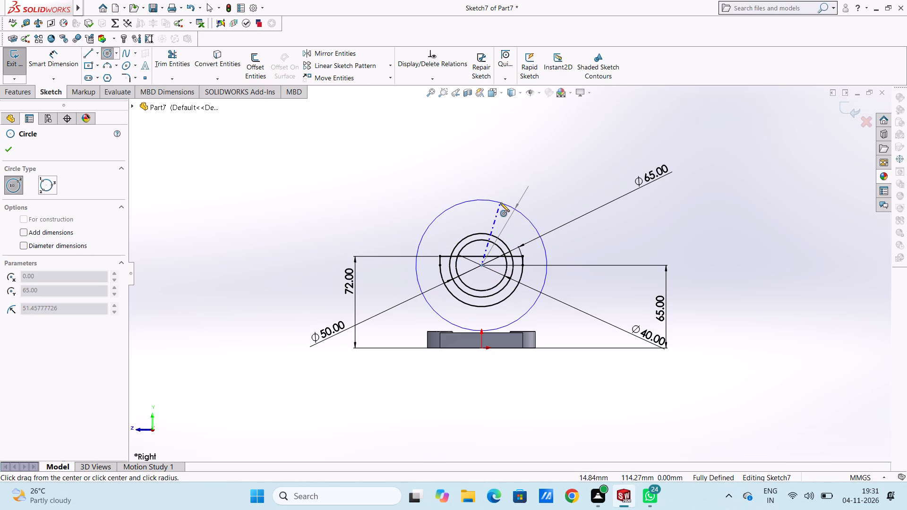
right_click(251, 153)
click(262, 162)
click(258, 162)
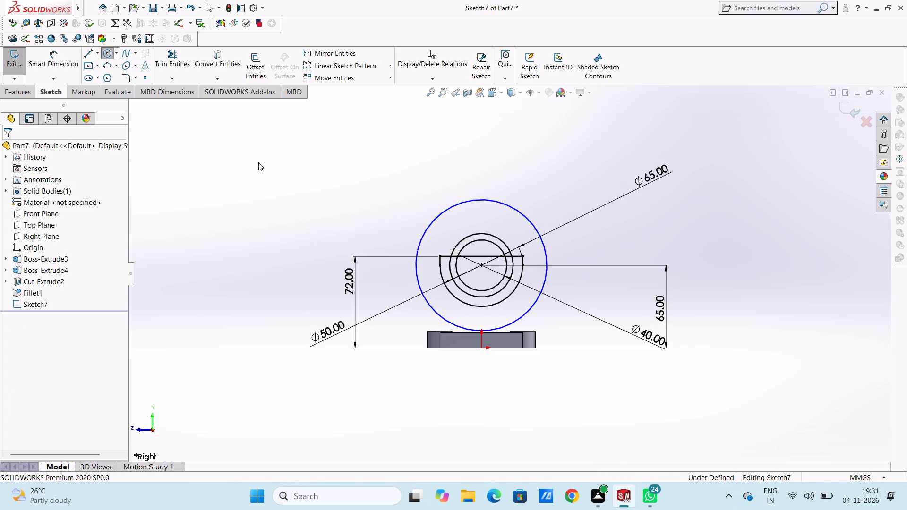
Dimension the newly drawn circle's diameter at 45 mm.
click(77, 58)
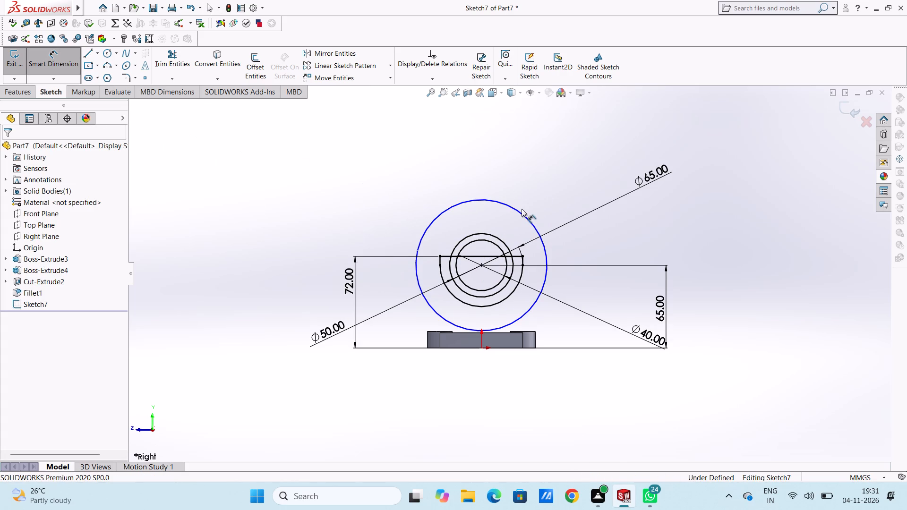
click(522, 212)
click(649, 129)
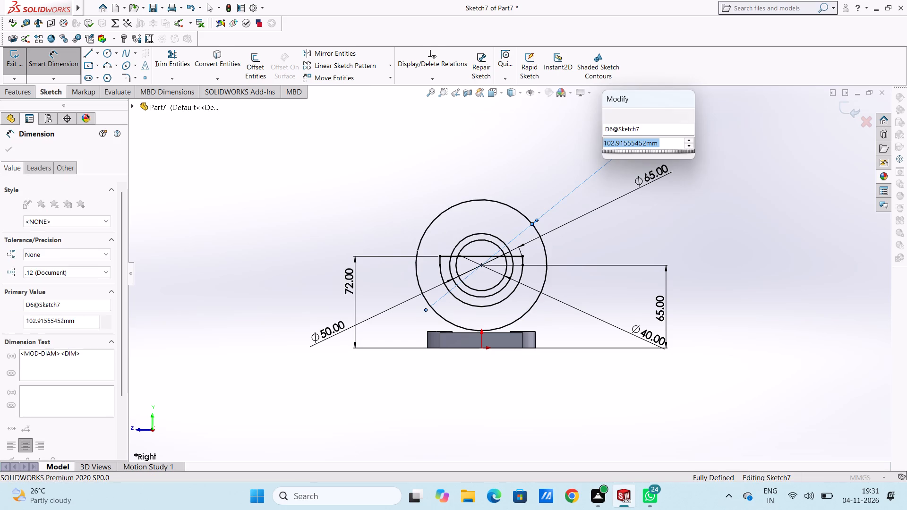
text(45)
key(Return)
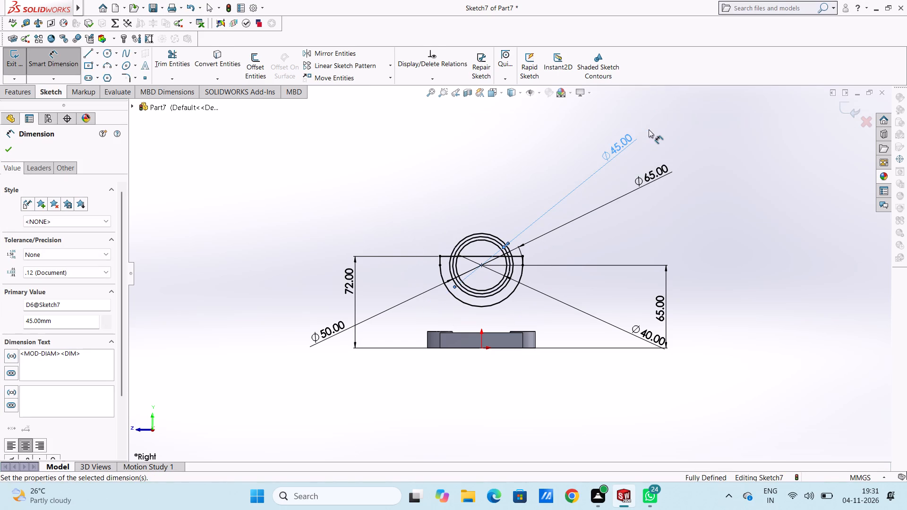
scroll(501, 271, down, 5)
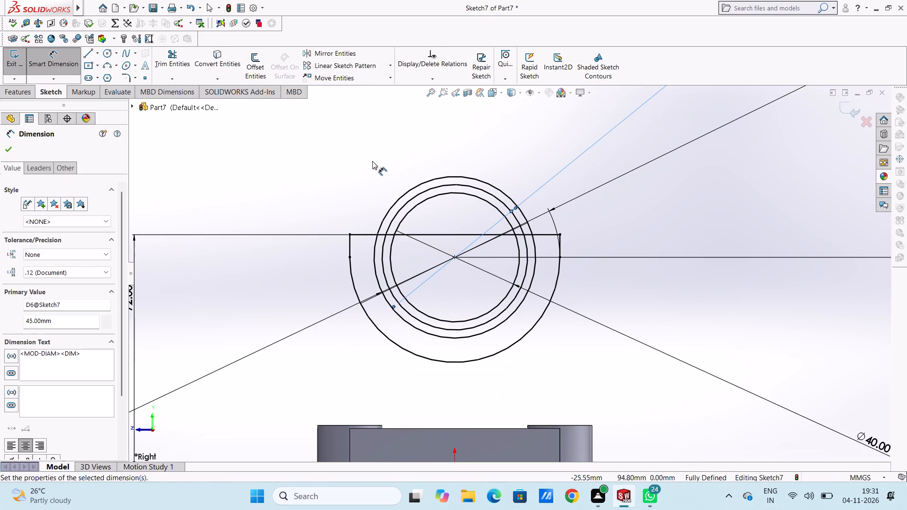
click(372, 161)
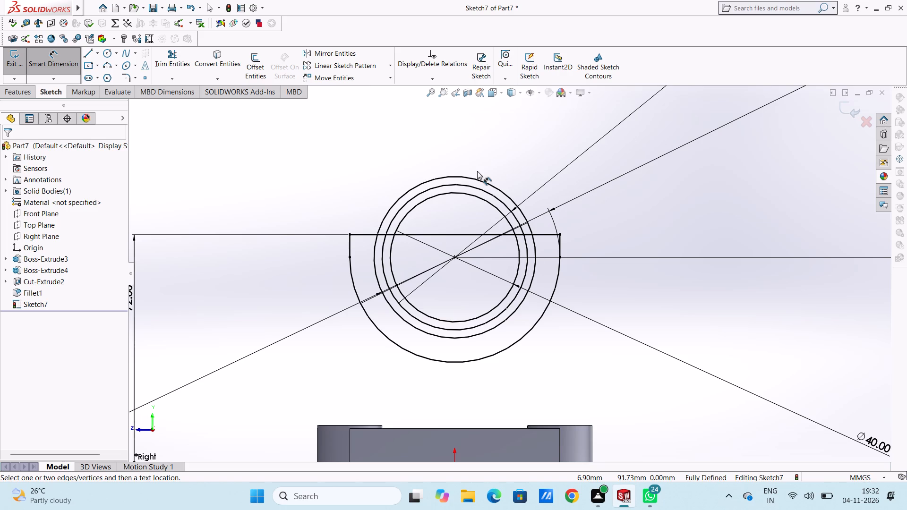
Draw a slanted line about 22 mm long from the left end of the 72 mm-high top line to the 50 mm circle.
scroll(491, 170, up, 1)
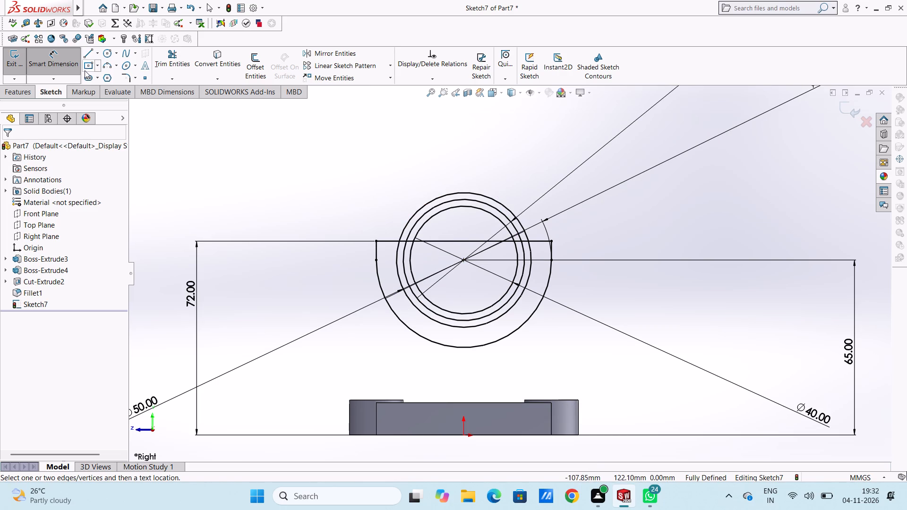
click(86, 55)
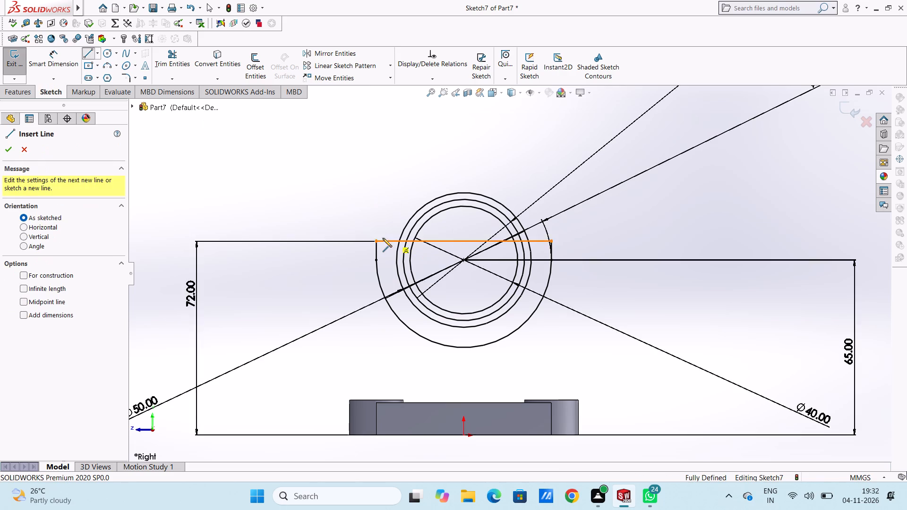
click(375, 239)
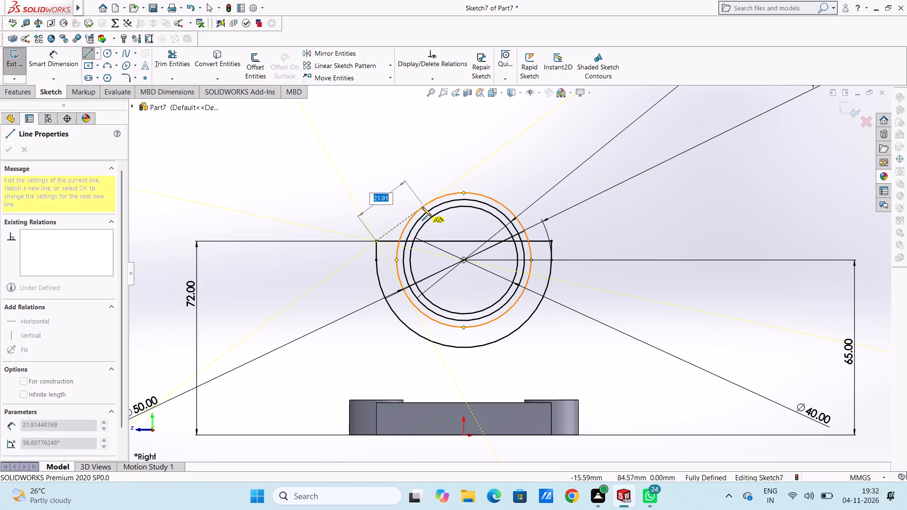
click(422, 205)
right_click(453, 157)
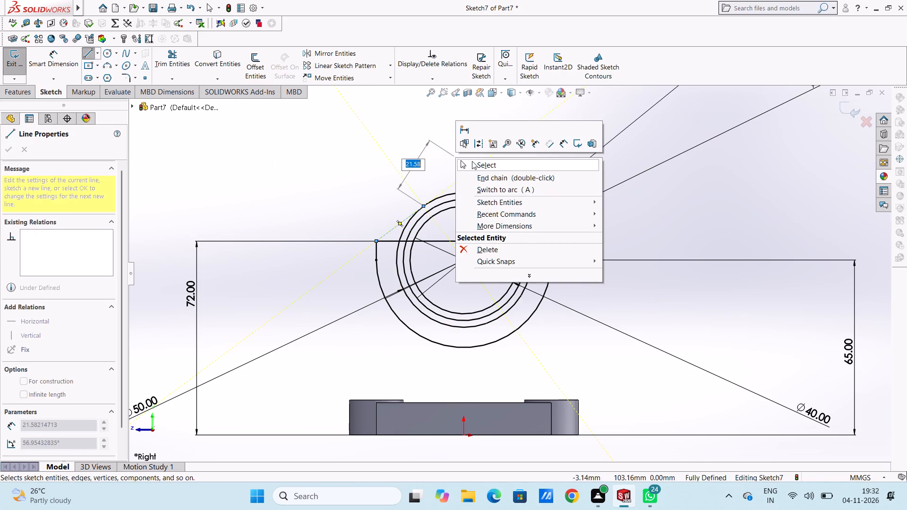
double_click(474, 162)
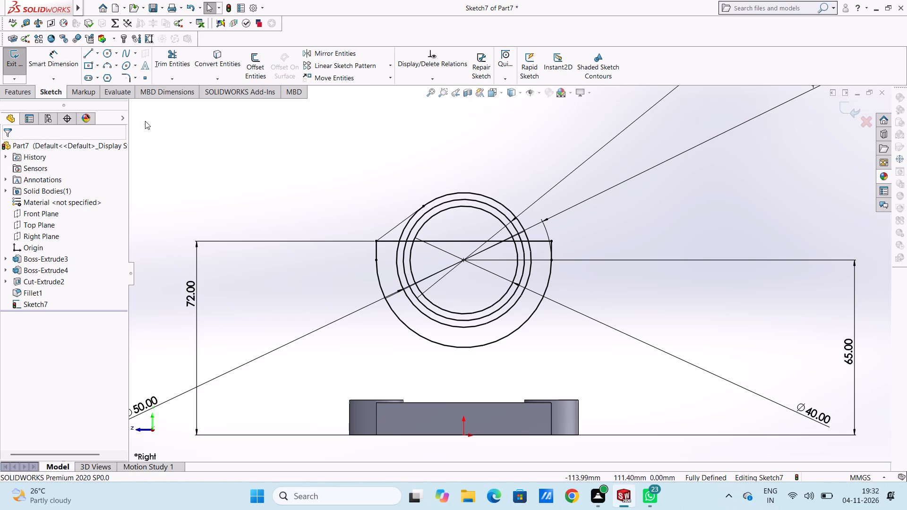
Draw a matching slanted line about 22 mm long from the top line's right end to the 50 mm circle.
click(88, 53)
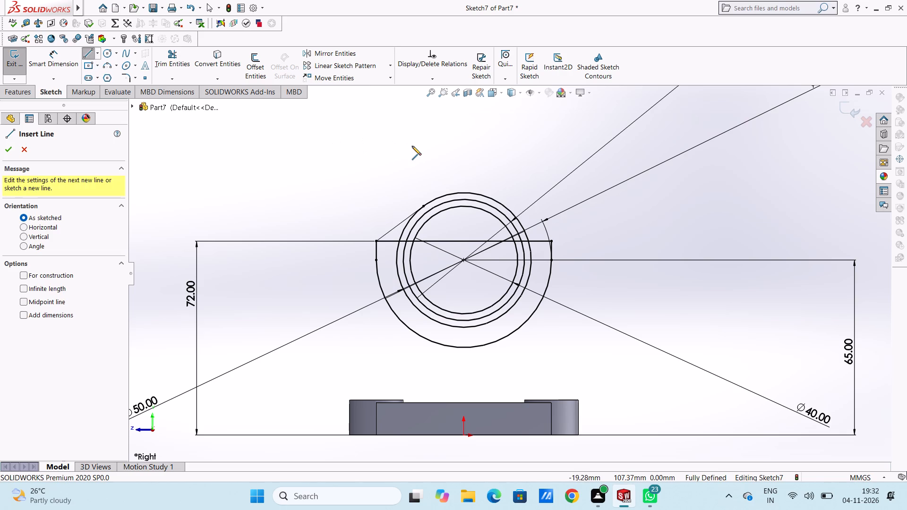
scroll(549, 240, down, 2)
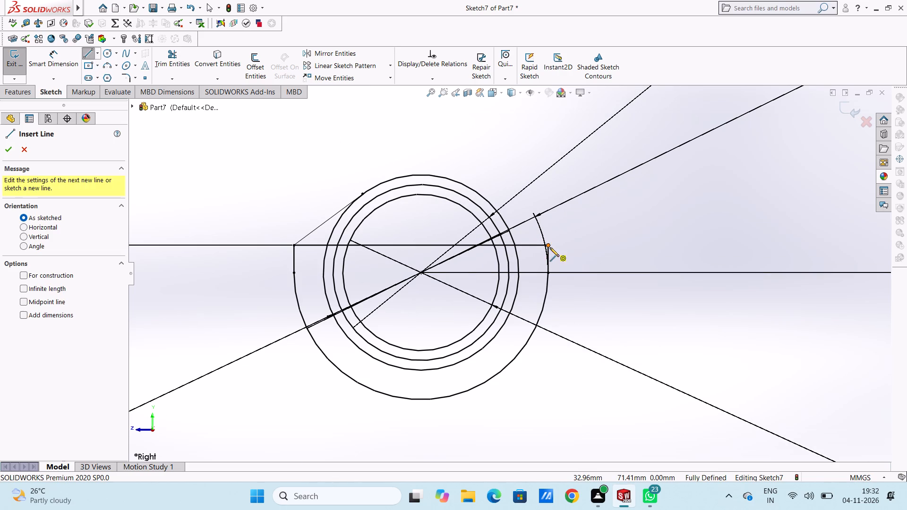
click(550, 247)
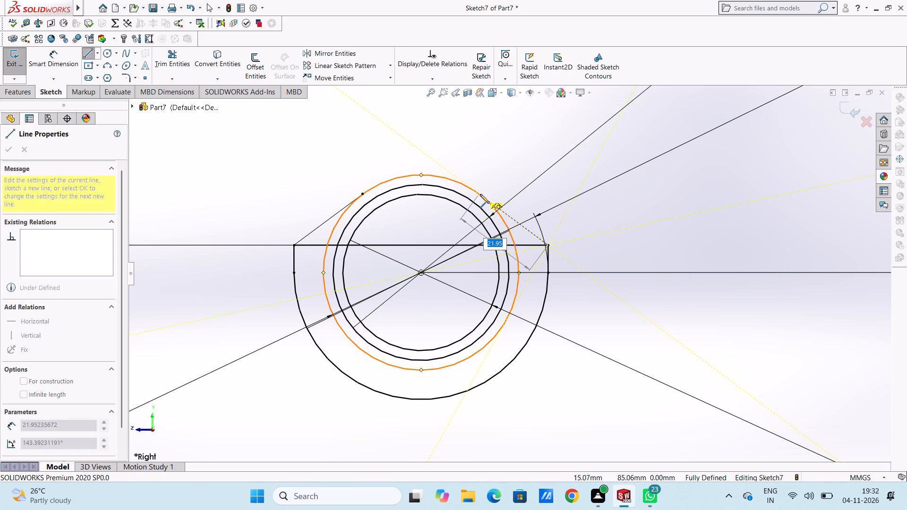
click(480, 194)
right_click(515, 143)
double_click(533, 147)
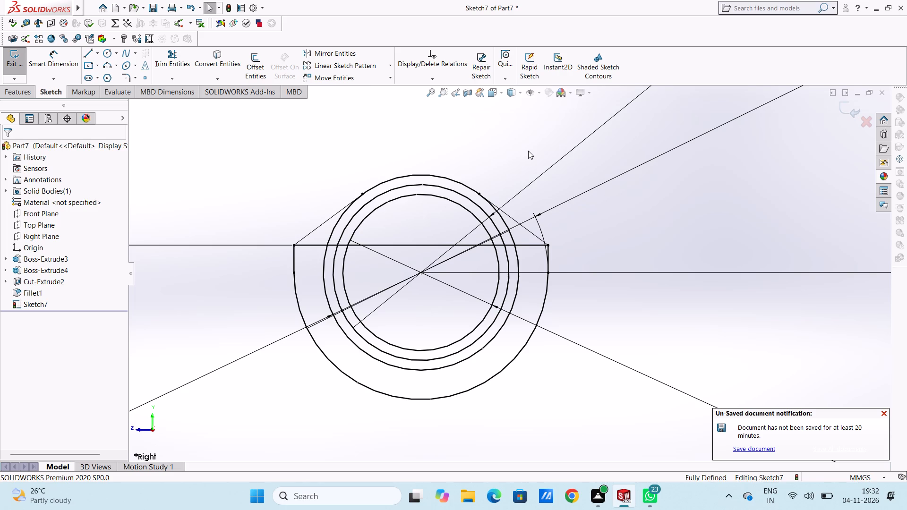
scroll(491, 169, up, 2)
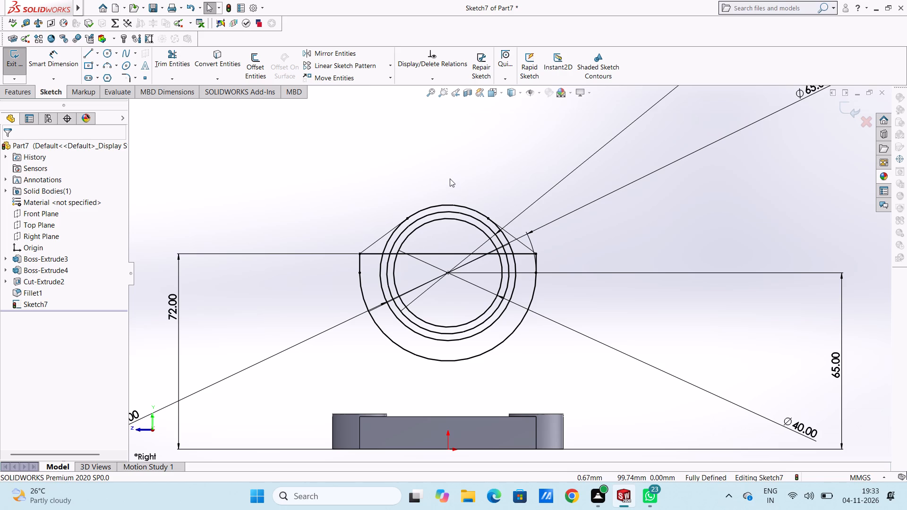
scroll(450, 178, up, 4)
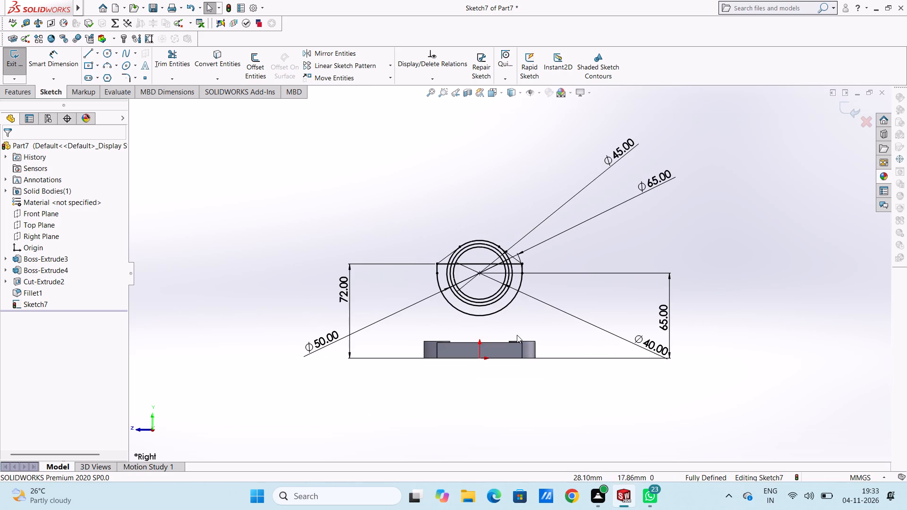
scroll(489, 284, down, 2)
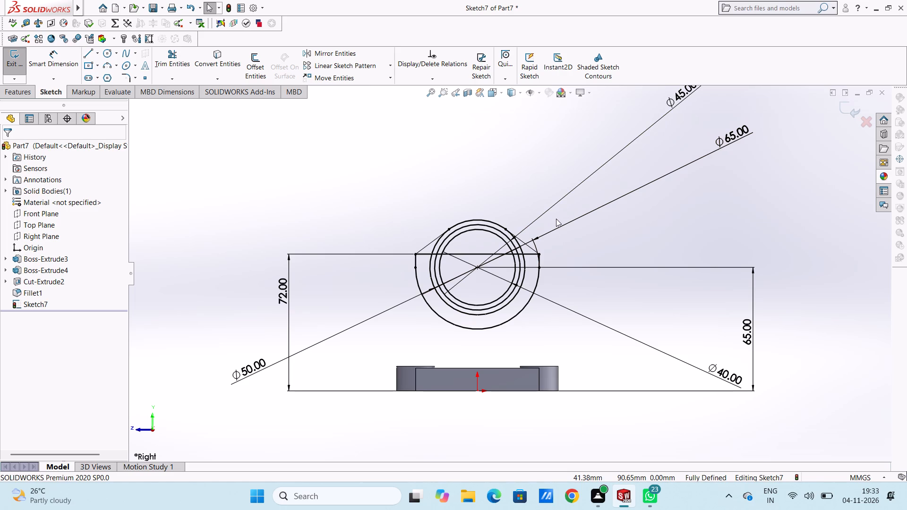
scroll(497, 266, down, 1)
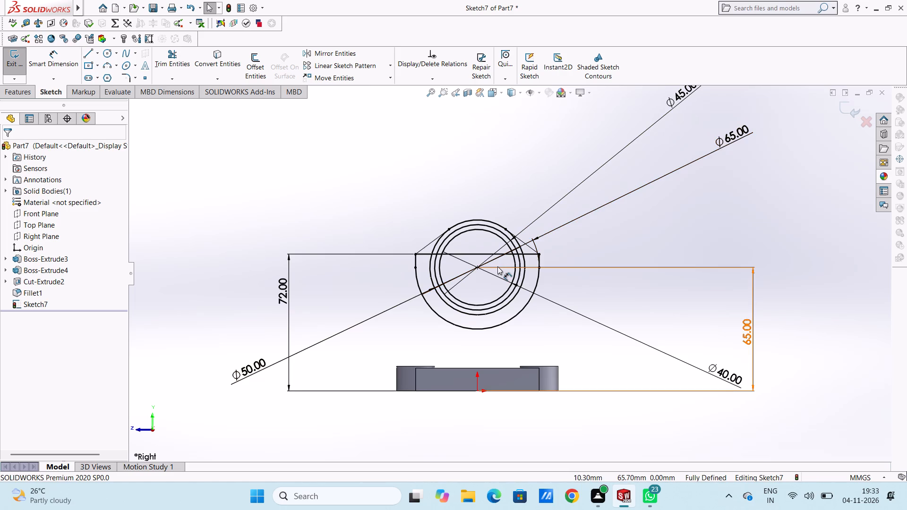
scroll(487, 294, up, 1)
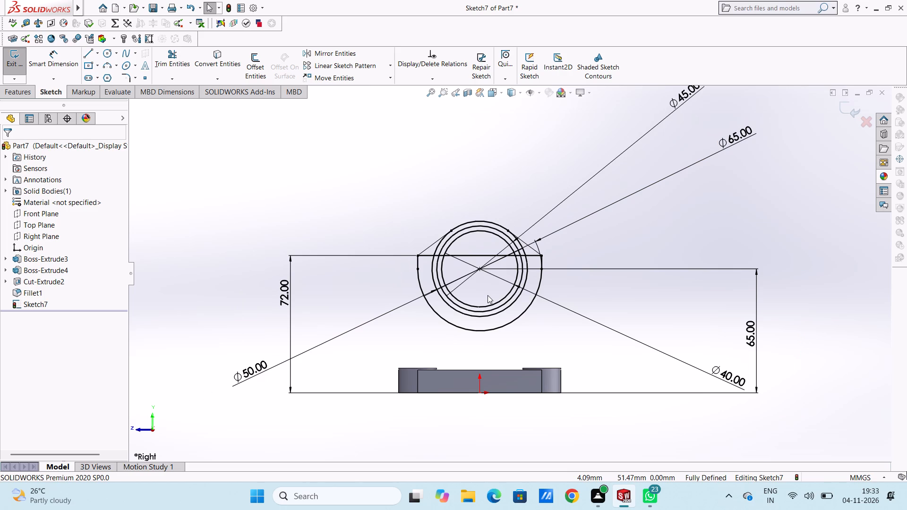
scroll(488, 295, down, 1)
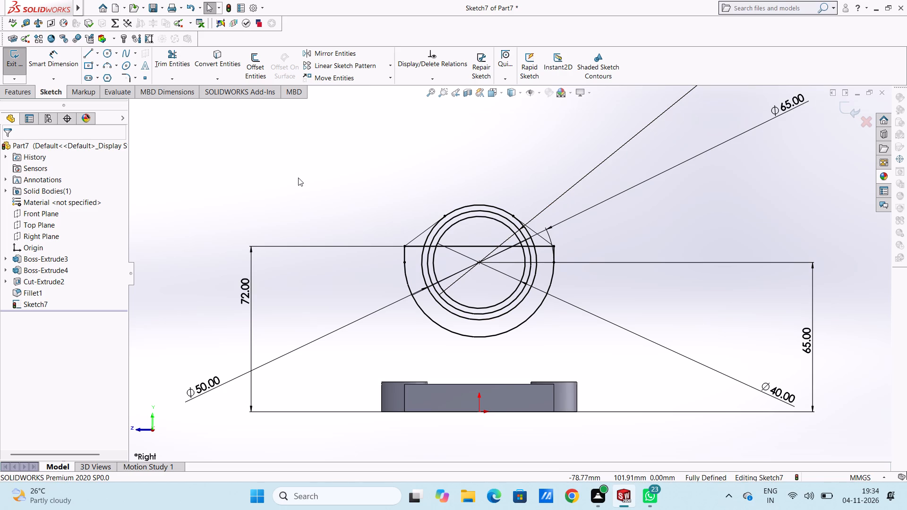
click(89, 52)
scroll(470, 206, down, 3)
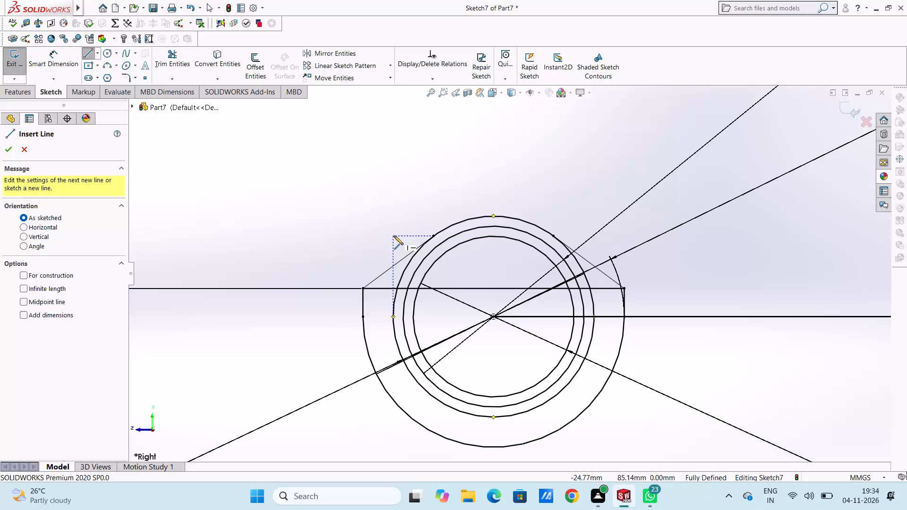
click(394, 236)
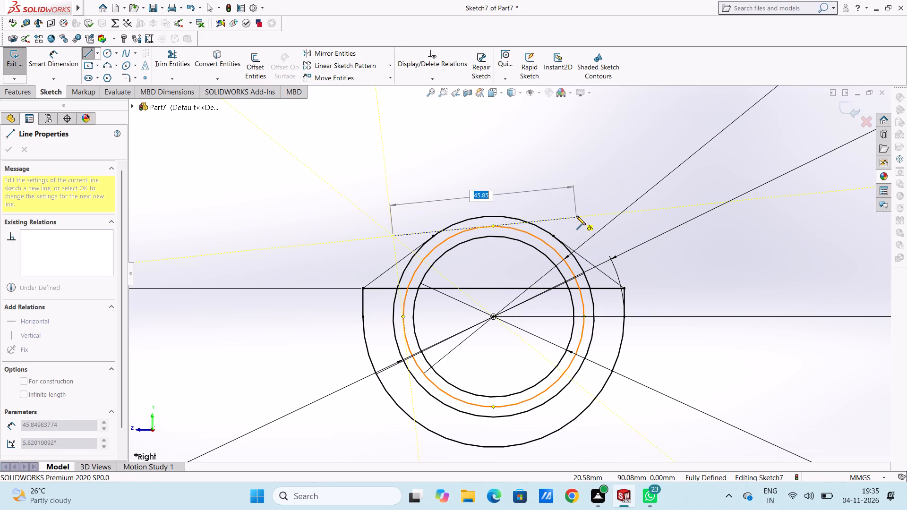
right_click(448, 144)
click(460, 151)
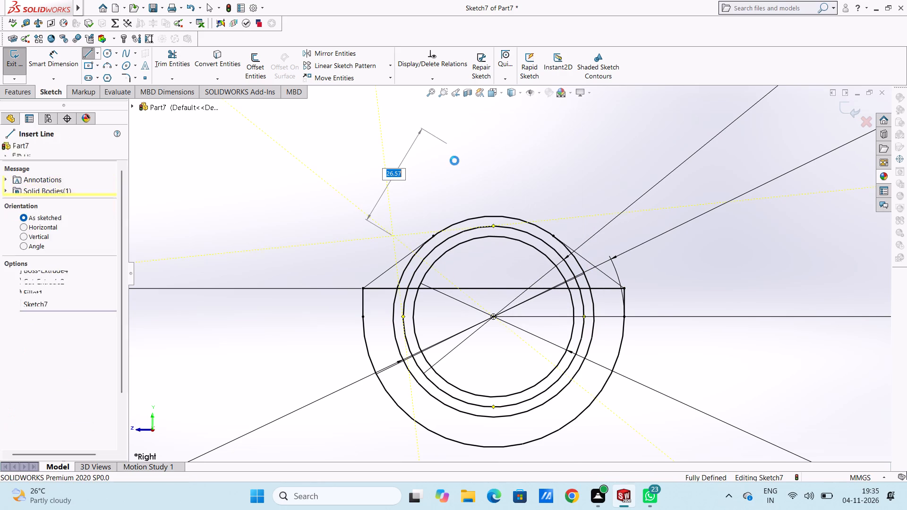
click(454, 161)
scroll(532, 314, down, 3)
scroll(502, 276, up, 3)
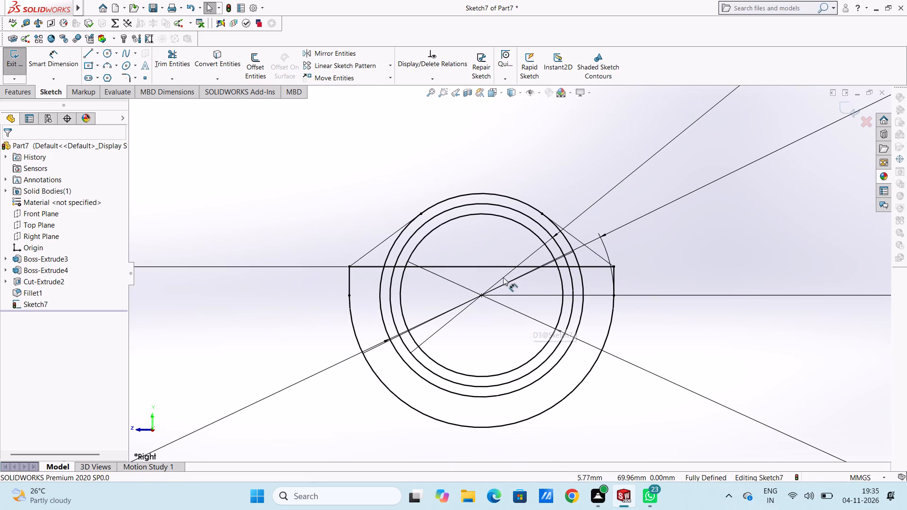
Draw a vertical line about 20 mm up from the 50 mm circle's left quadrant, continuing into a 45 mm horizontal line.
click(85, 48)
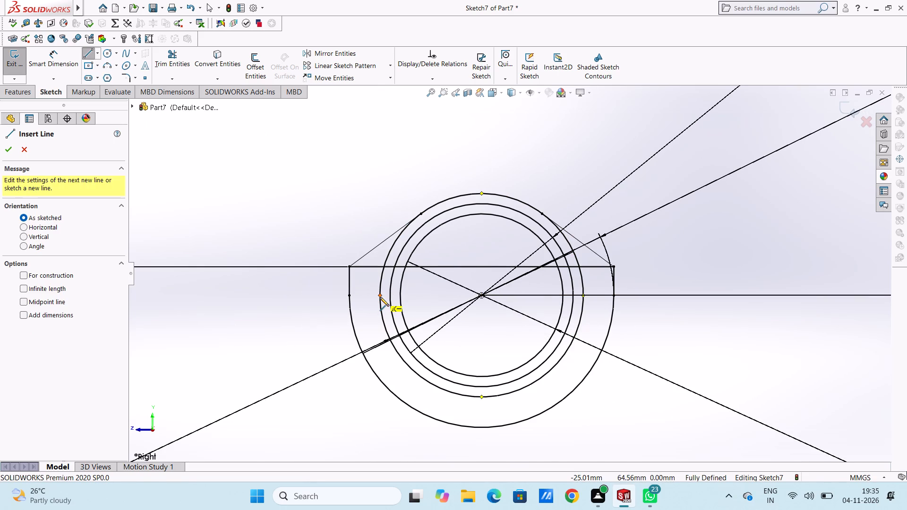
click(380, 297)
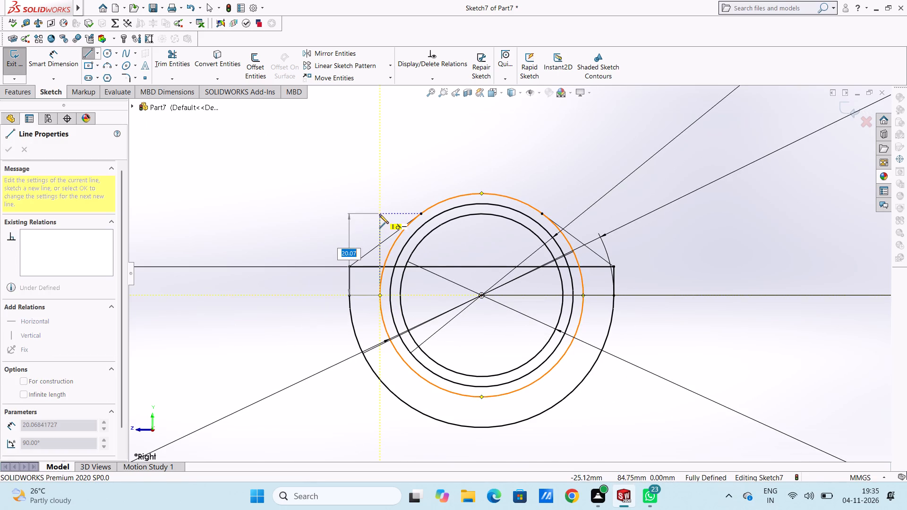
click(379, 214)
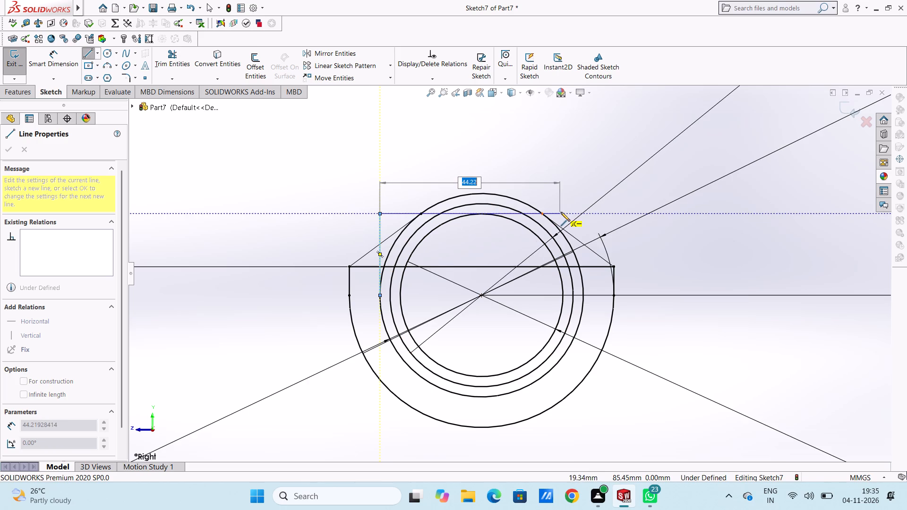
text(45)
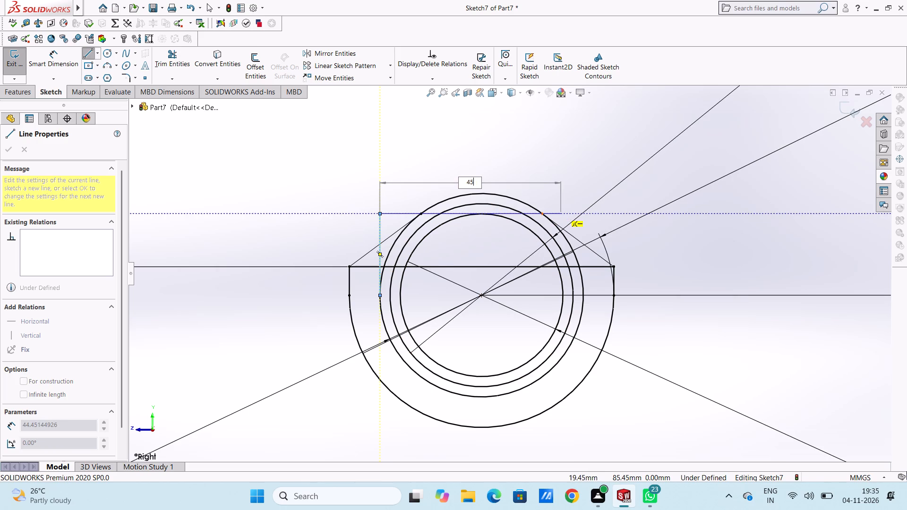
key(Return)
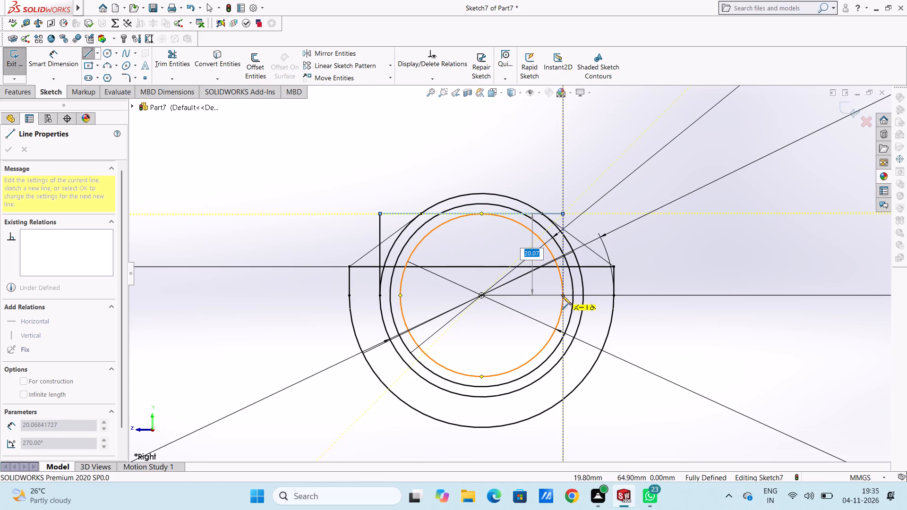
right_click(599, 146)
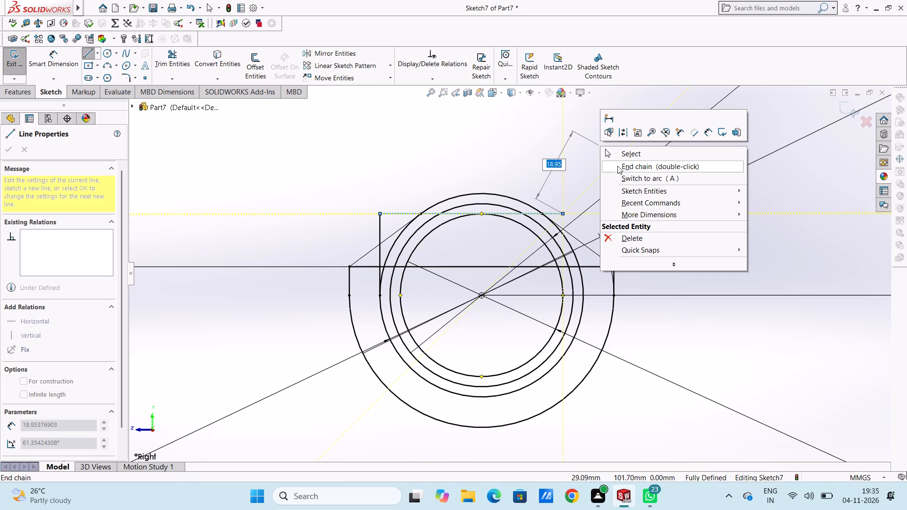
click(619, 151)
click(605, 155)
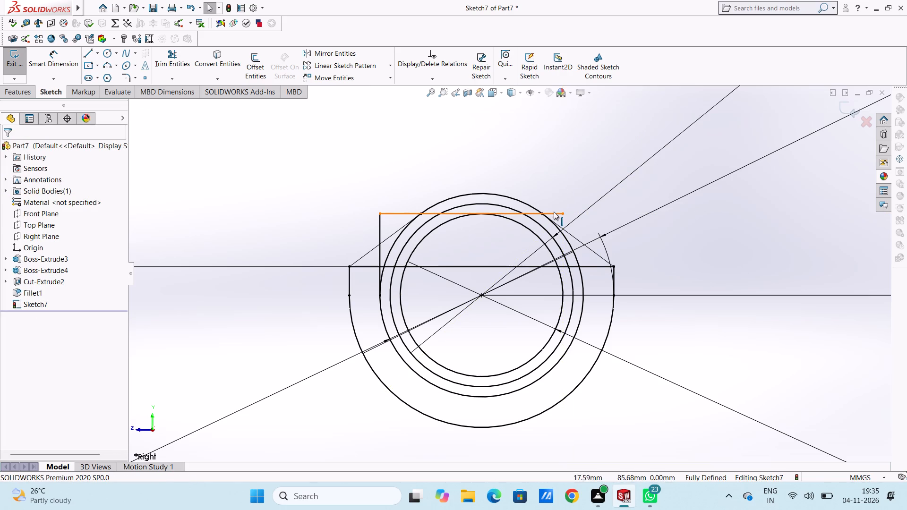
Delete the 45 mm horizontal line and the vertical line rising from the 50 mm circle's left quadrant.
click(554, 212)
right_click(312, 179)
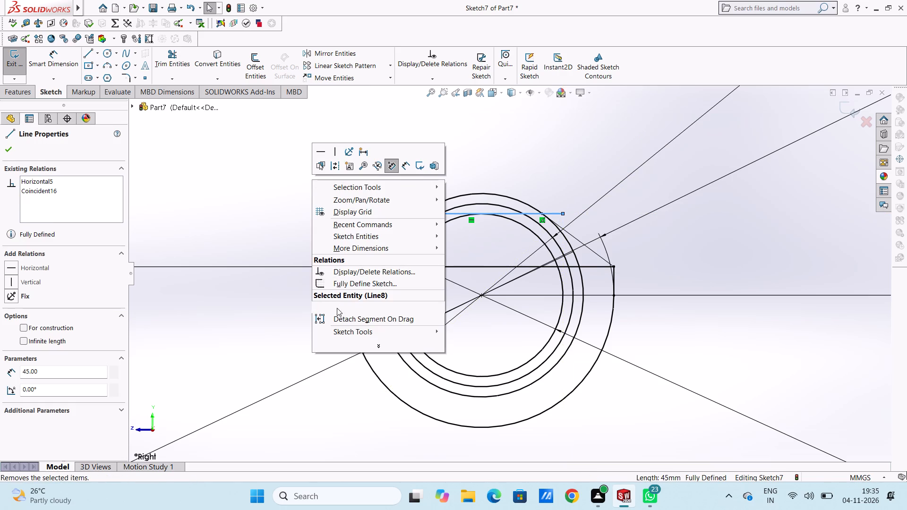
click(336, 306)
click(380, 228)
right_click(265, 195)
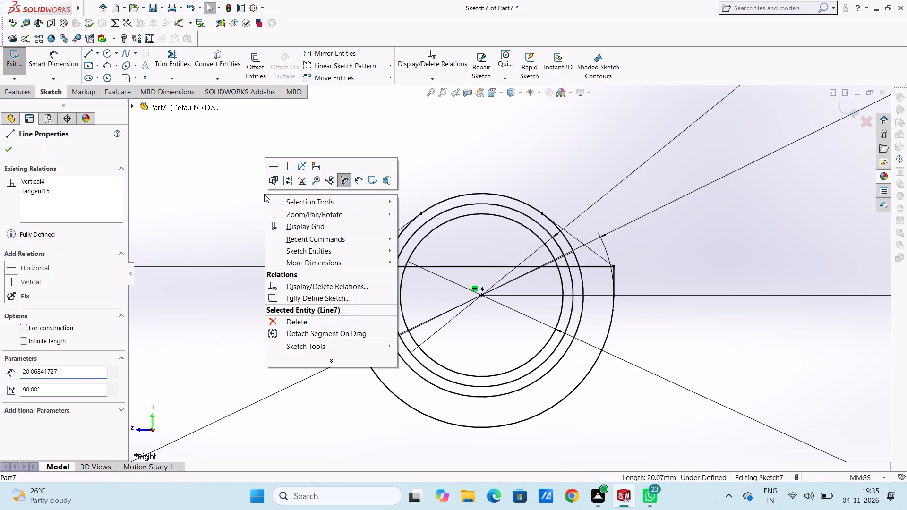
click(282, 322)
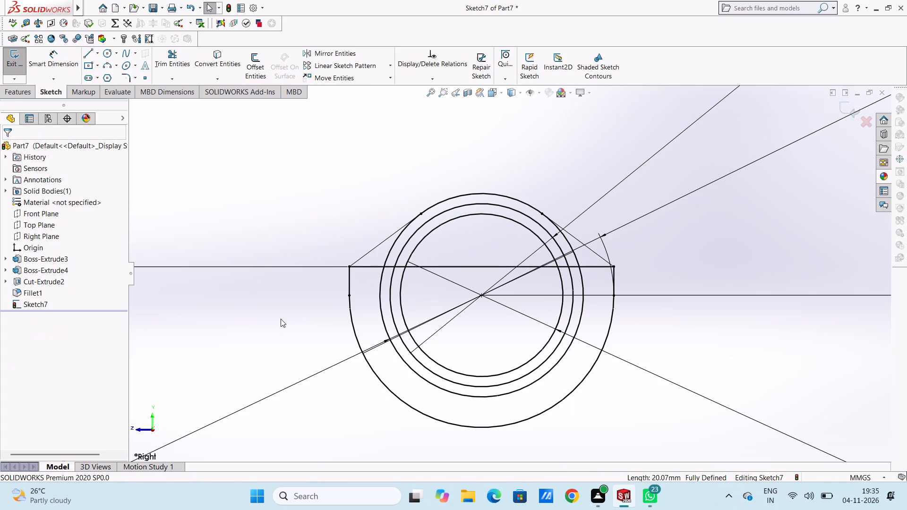
Draw a three-sided box above the 45 mm circle, connecting its left and right quadrants with about 20 mm verticals and a 45 mm top line.
scroll(553, 243, up, 2)
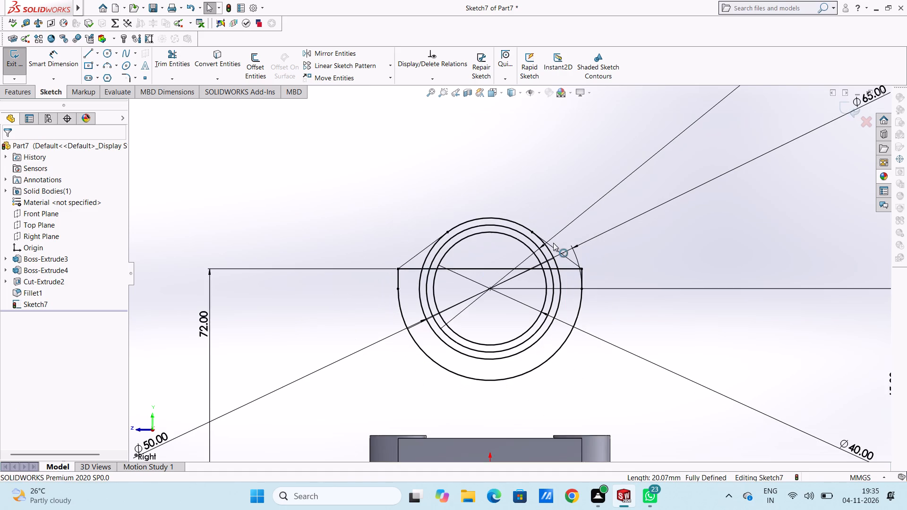
scroll(553, 243, up, 3)
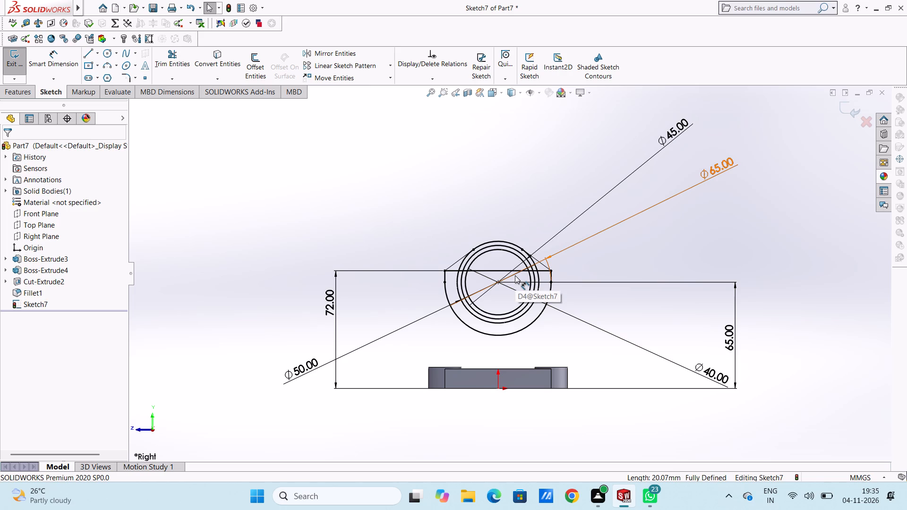
scroll(517, 258, down, 10)
scroll(540, 272, up, 5)
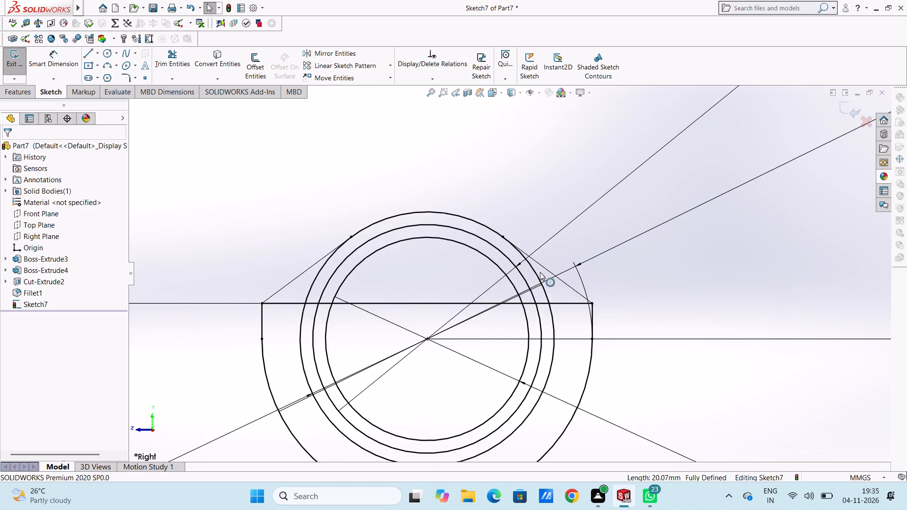
scroll(506, 306, up, 3)
scroll(481, 327, down, 3)
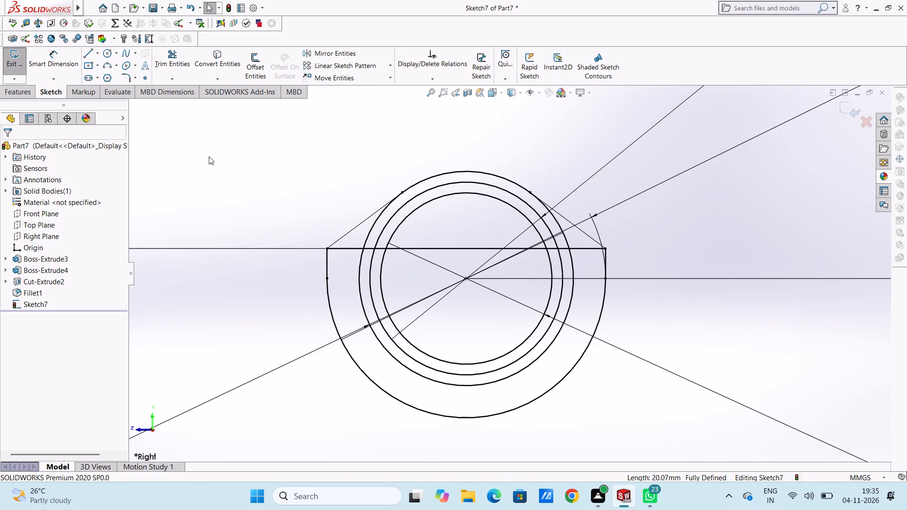
click(86, 54)
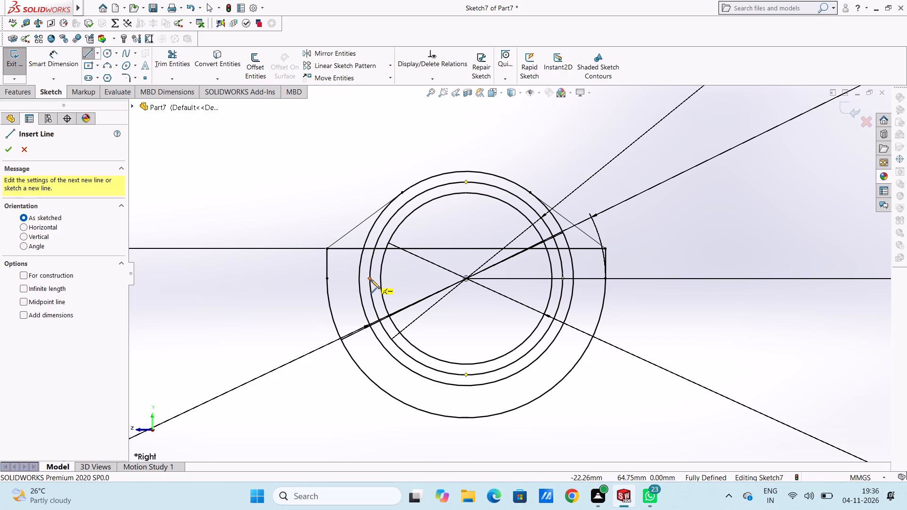
click(371, 280)
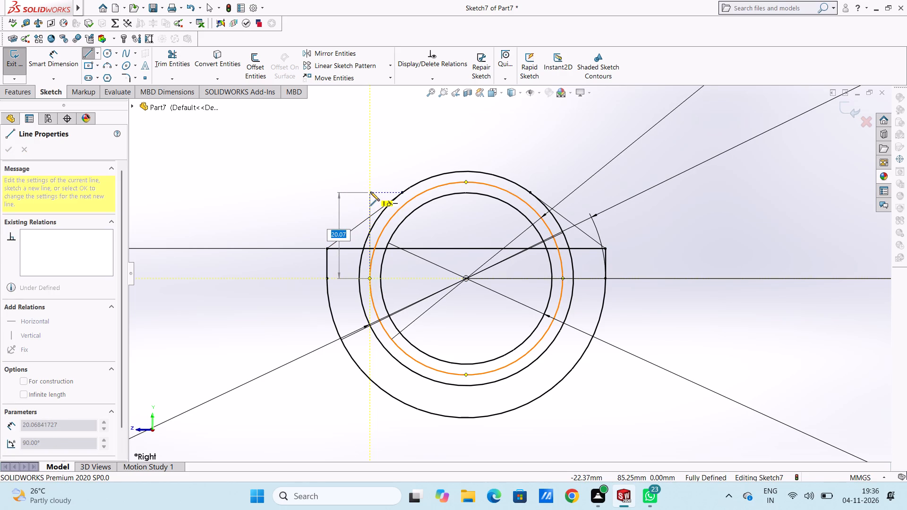
click(370, 192)
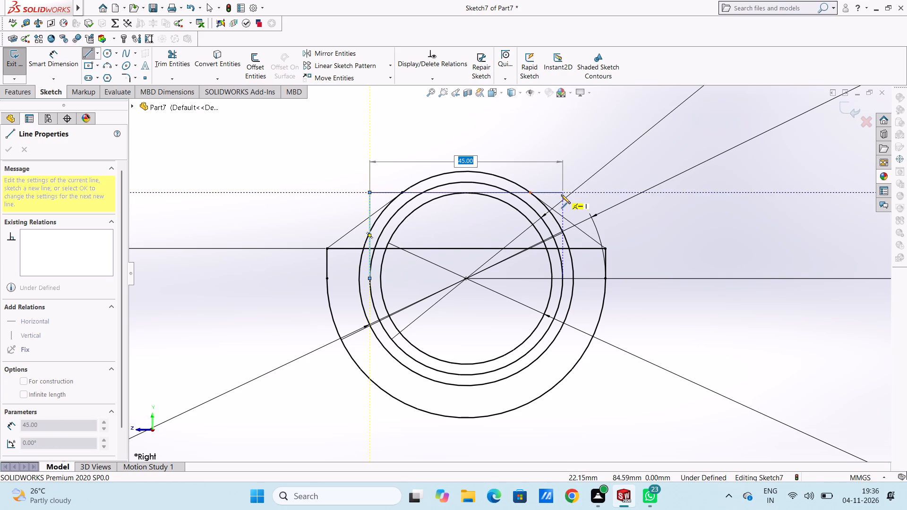
click(561, 195)
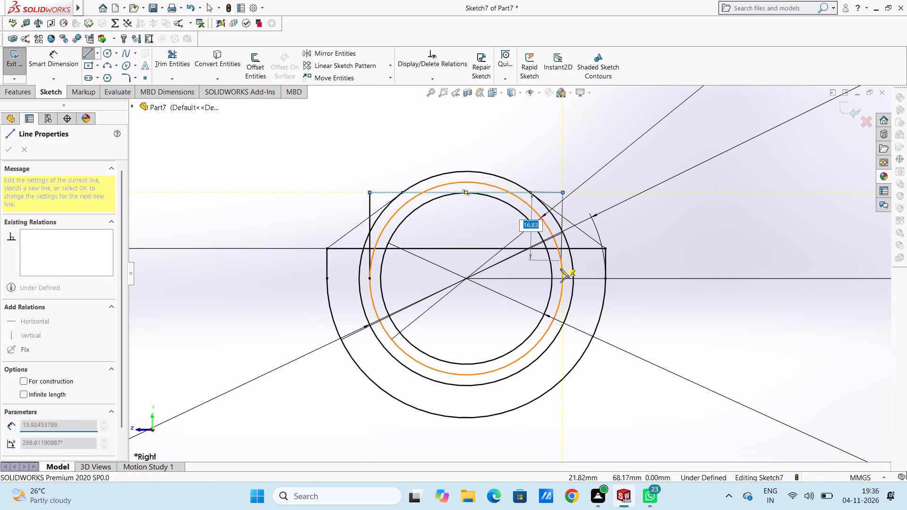
click(563, 278)
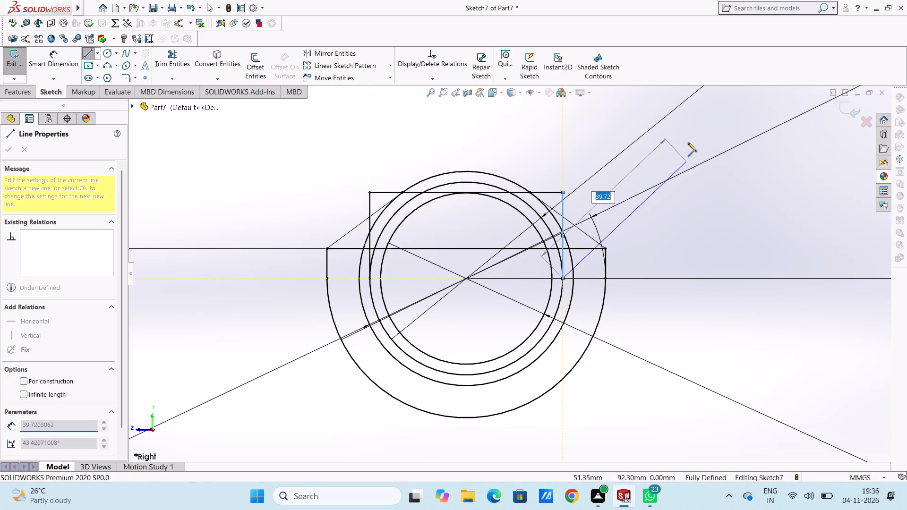
right_click(688, 138)
click(700, 146)
click(688, 146)
Delete both slanted lines that join the ends of the 72 mm-high line to the 50 mm circle.
scroll(631, 170, up, 4)
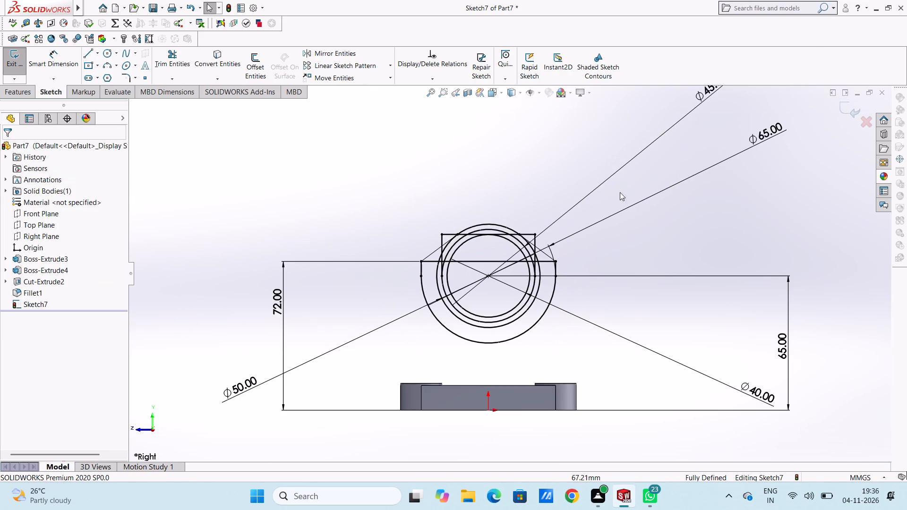
scroll(505, 302, down, 3)
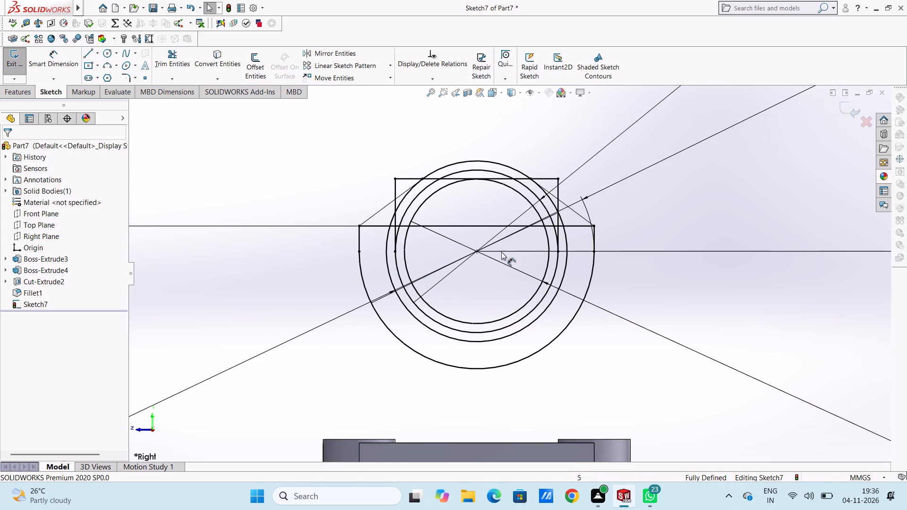
scroll(473, 180, up, 2)
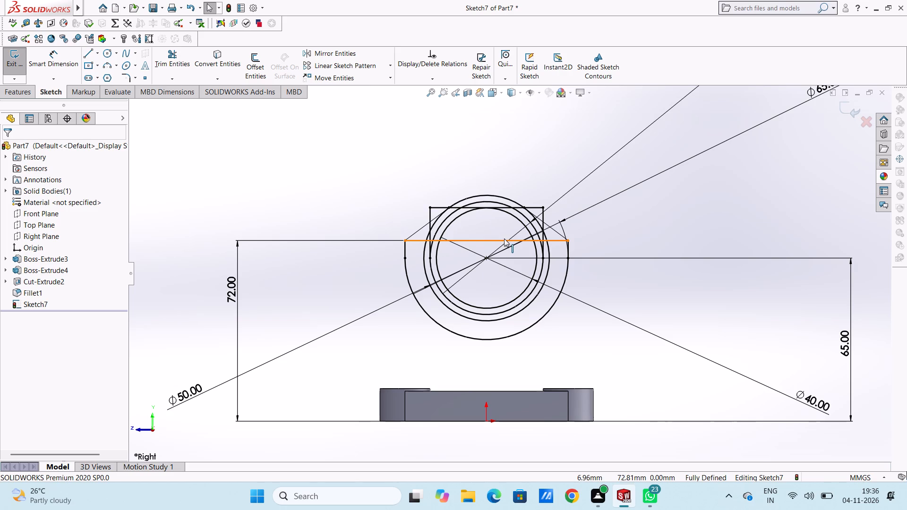
scroll(485, 225, down, 3)
click(369, 236)
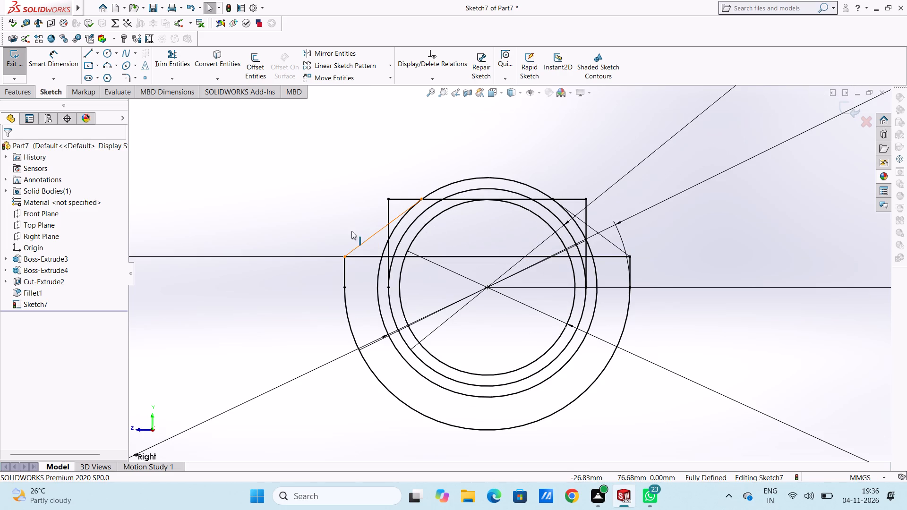
right_click(294, 196)
click(306, 321)
click(298, 313)
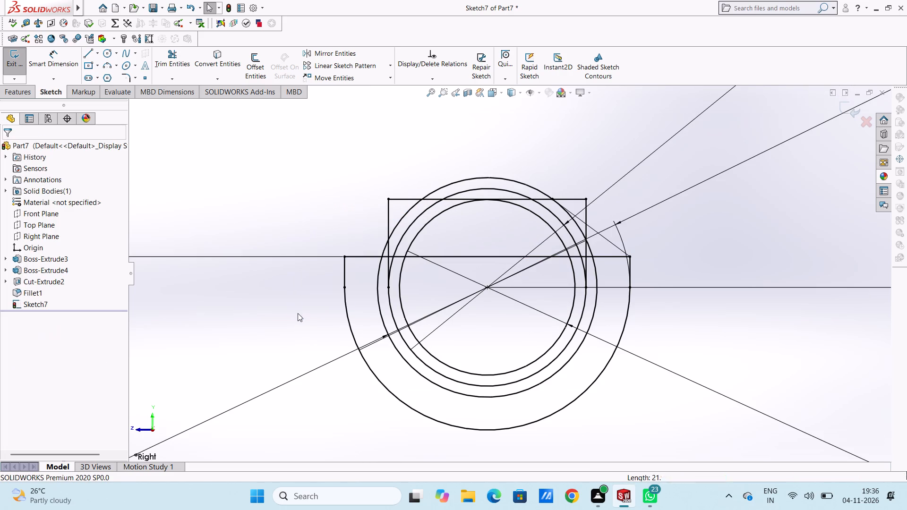
click(609, 242)
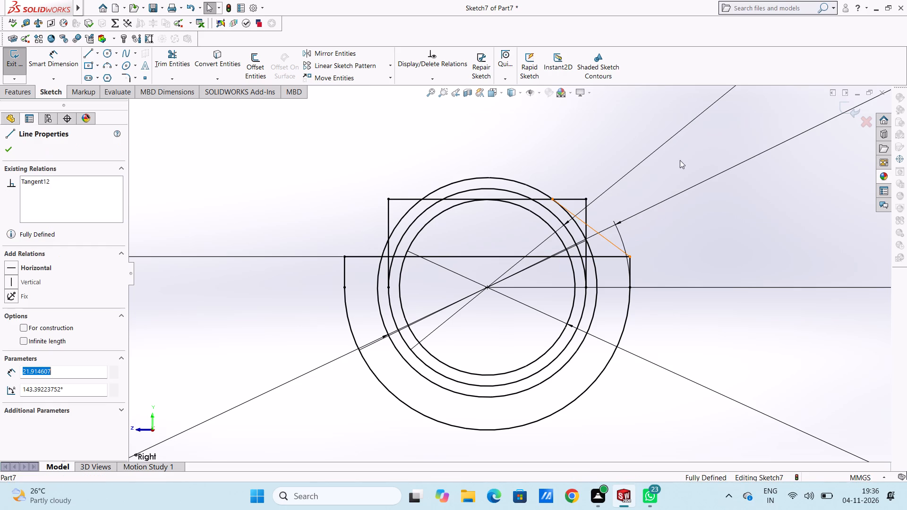
right_click(680, 160)
click(703, 278)
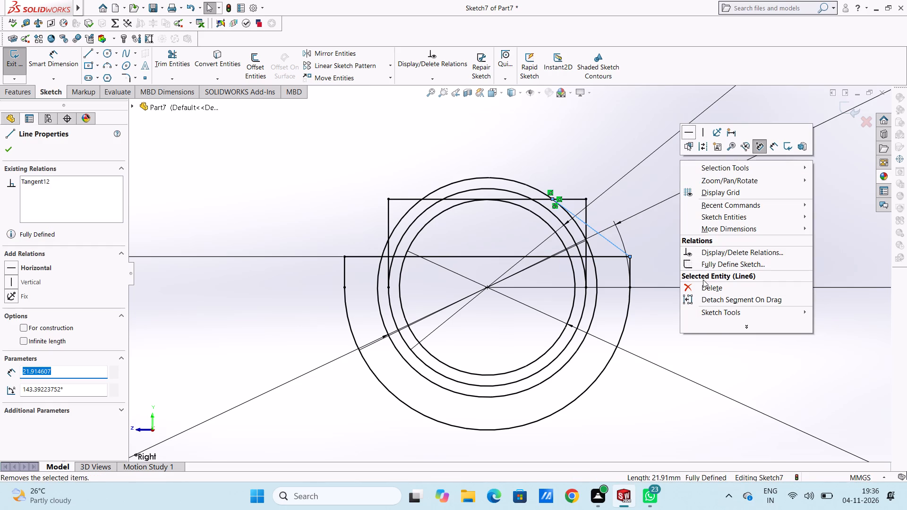
click(703, 284)
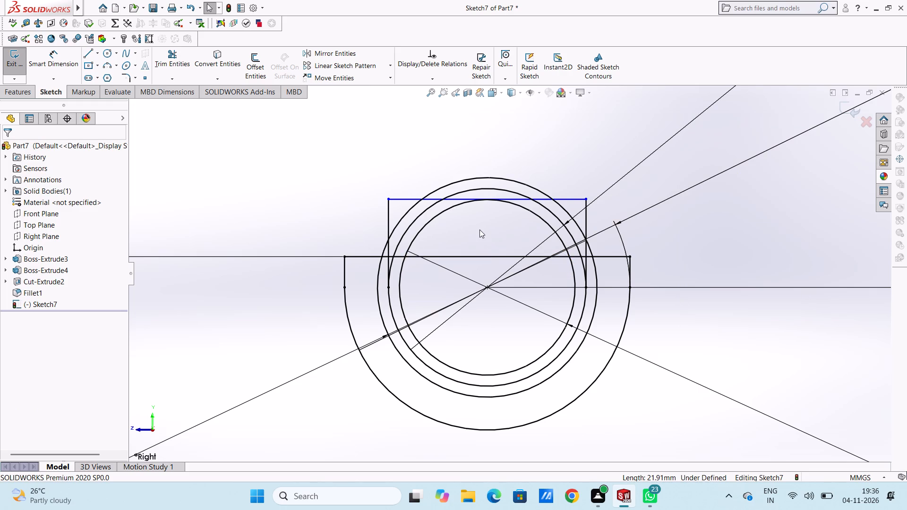
Dimension the box's top line at 25 mm above the circles' centre.
scroll(479, 229, down, 1)
scroll(489, 241, up, 2)
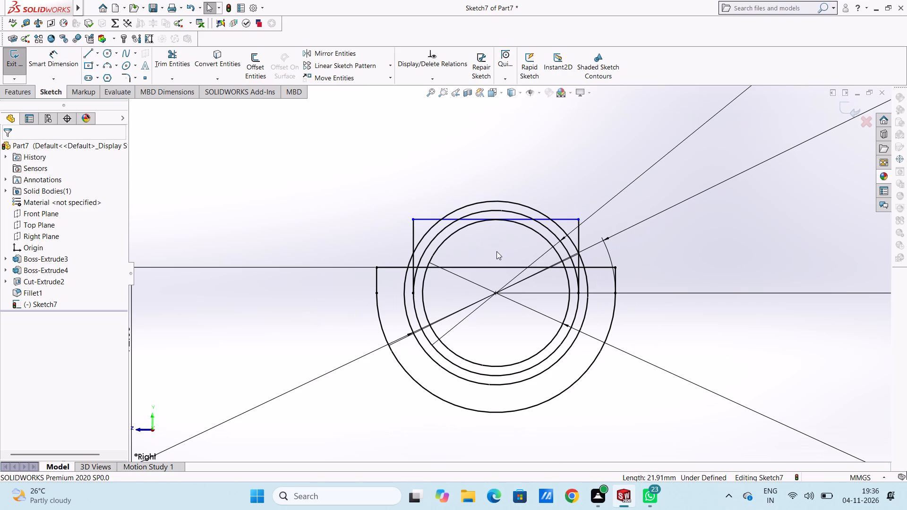
scroll(496, 251, up, 5)
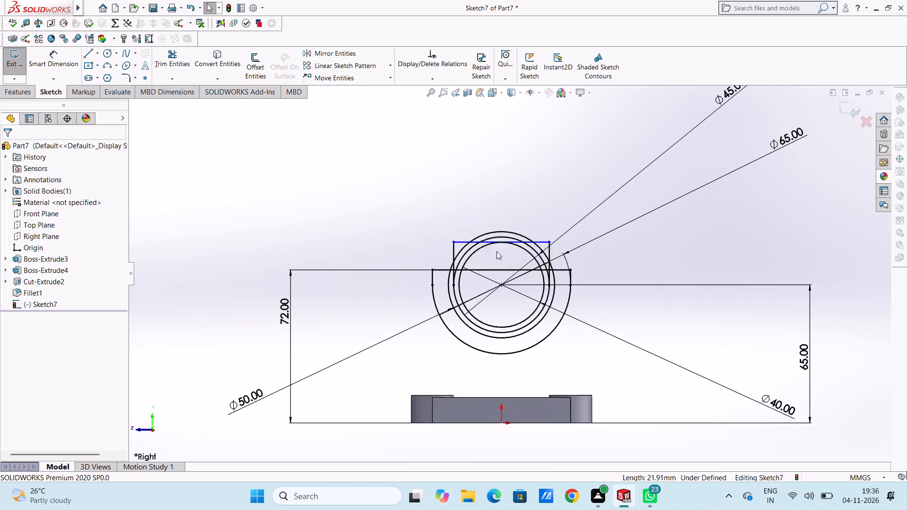
scroll(496, 251, up, 2)
scroll(431, 284, down, 1)
scroll(524, 295, down, 1)
scroll(572, 299, down, 2)
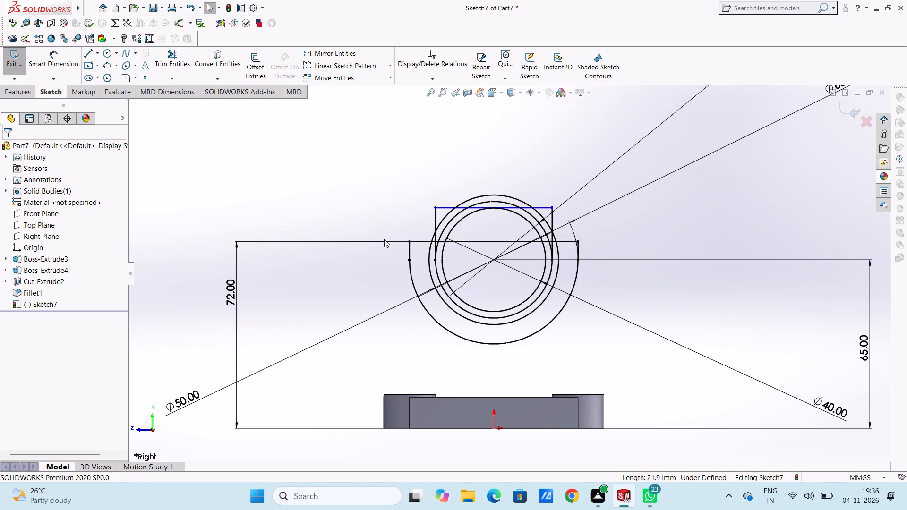
click(59, 58)
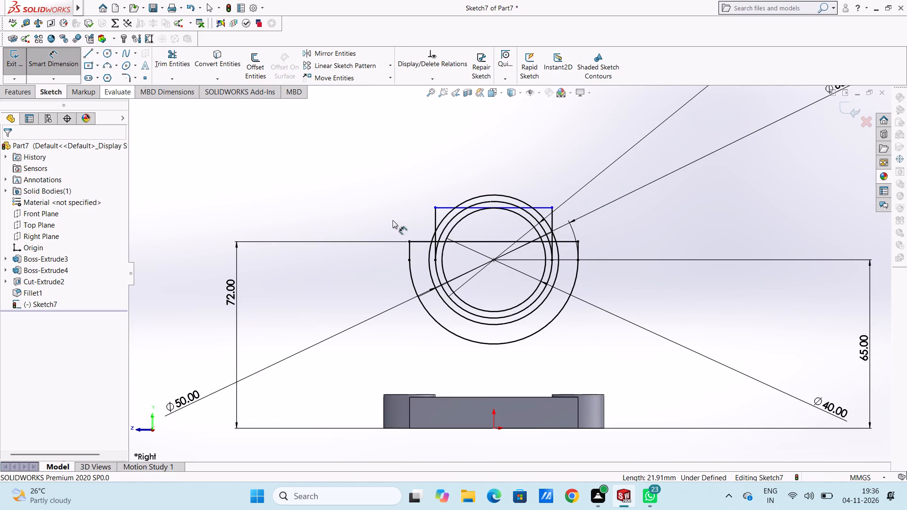
click(436, 209)
click(494, 261)
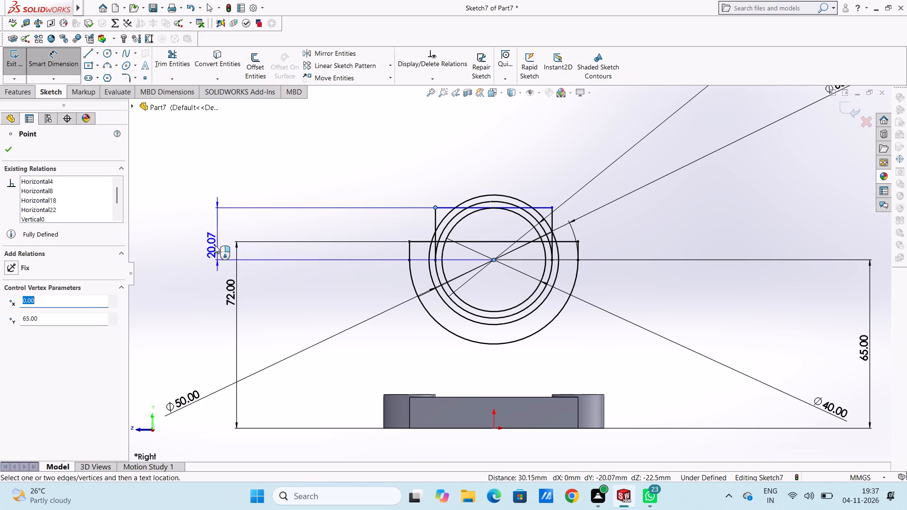
scroll(202, 245, up, 1)
click(190, 252)
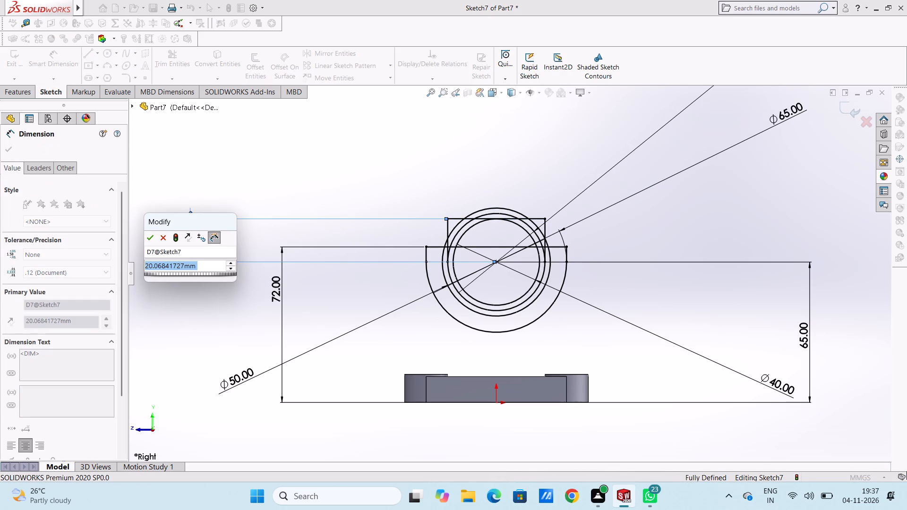
text(25)
key(Return)
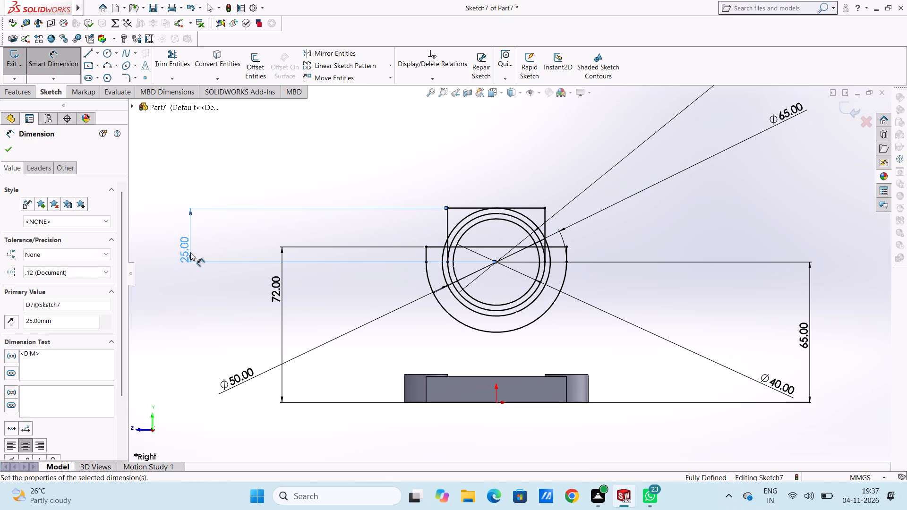
click(393, 154)
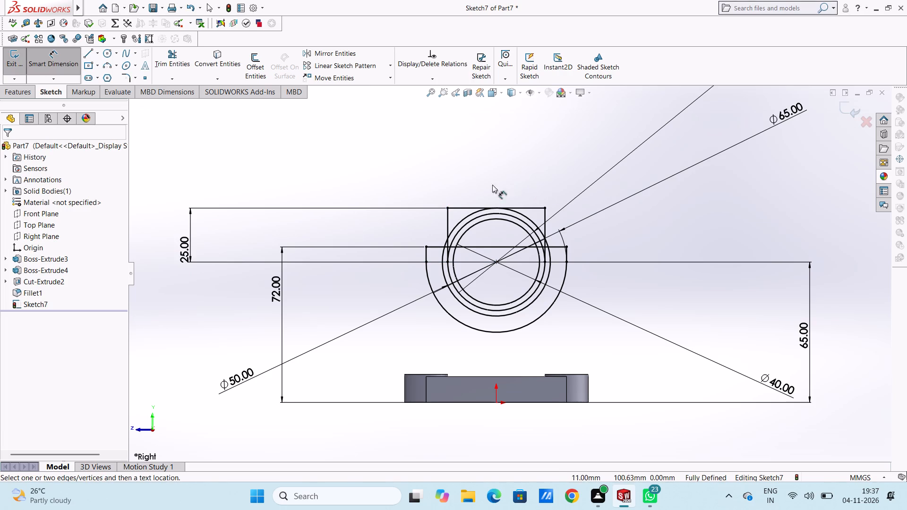
click(54, 63)
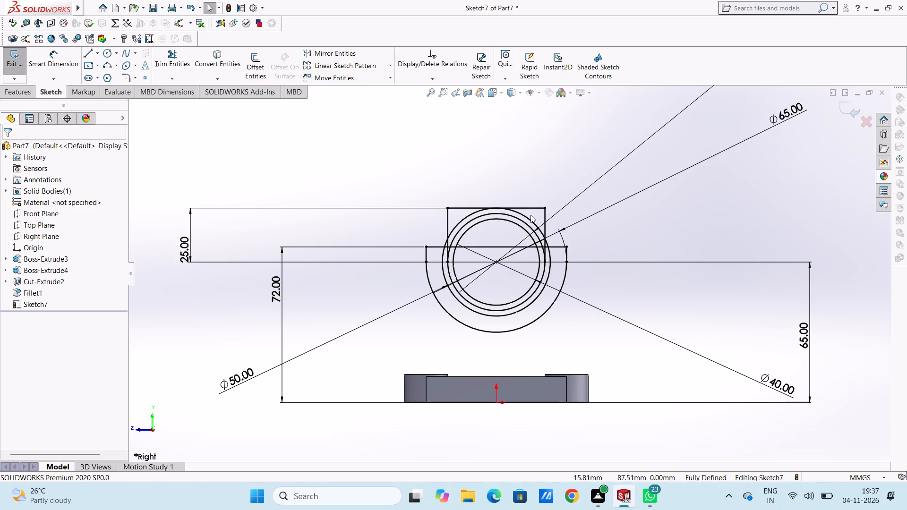
Draw a slanted line about 16 mm long from the 72 mm-high line's left end to the box's left vertical side.
scroll(531, 215, down, 1)
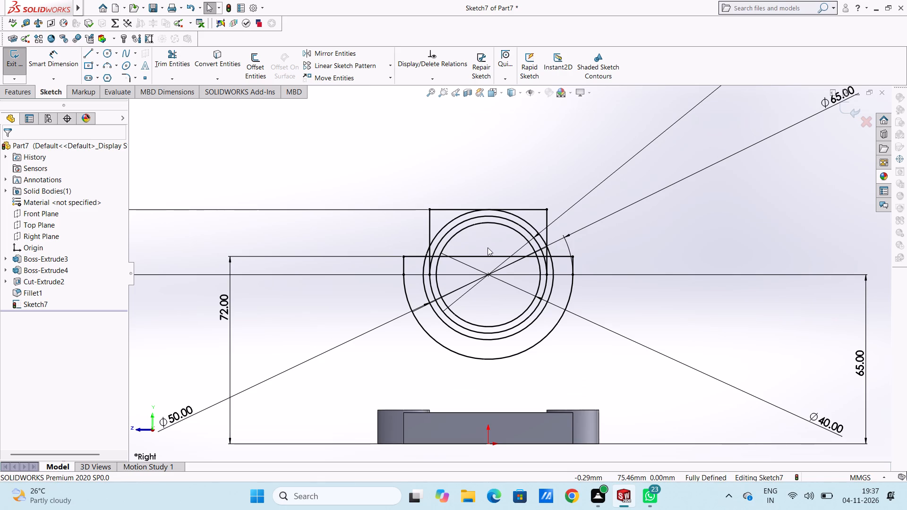
click(92, 54)
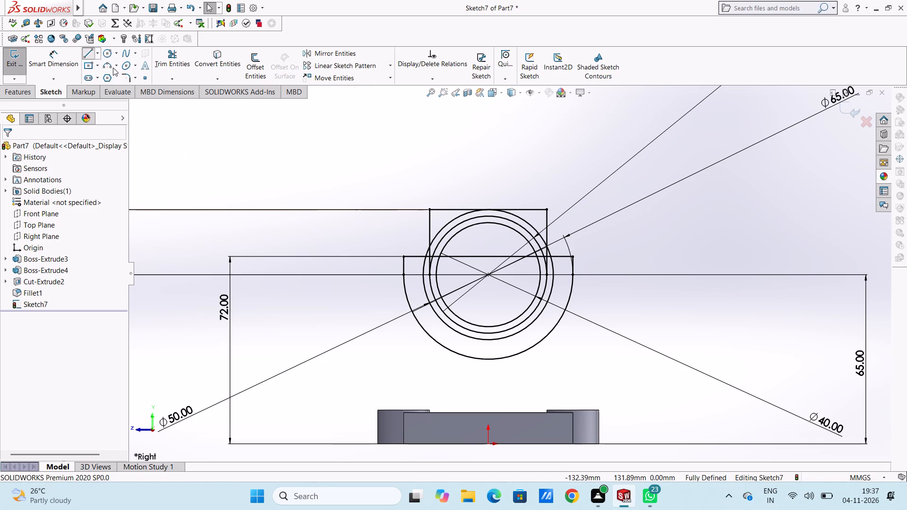
scroll(502, 253, down, 3)
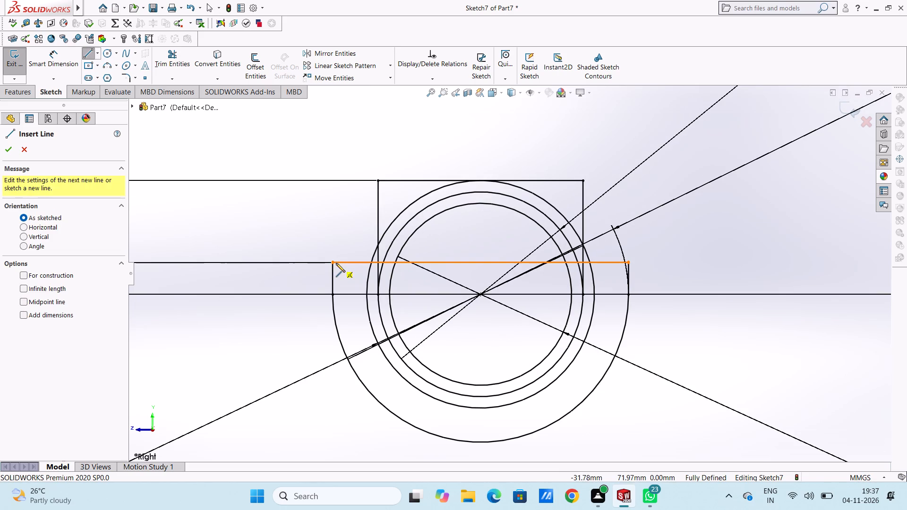
click(330, 262)
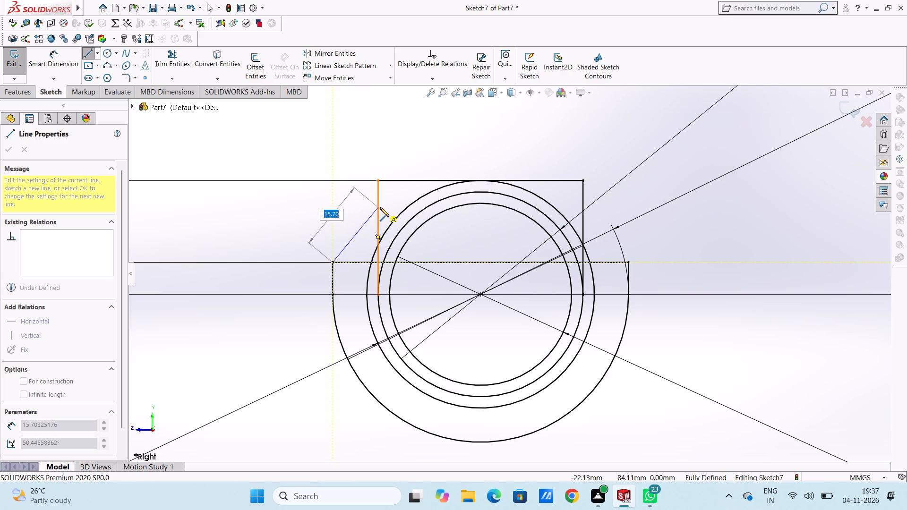
scroll(380, 207, up, 3)
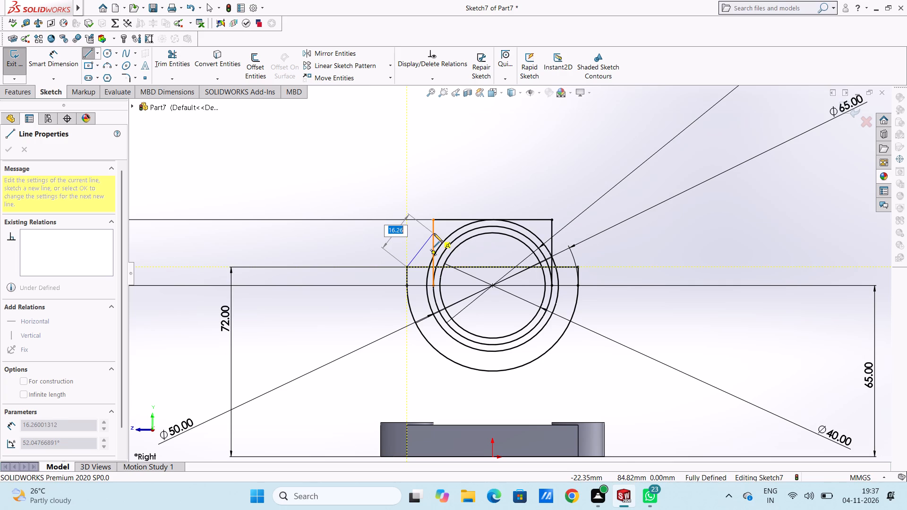
click(434, 233)
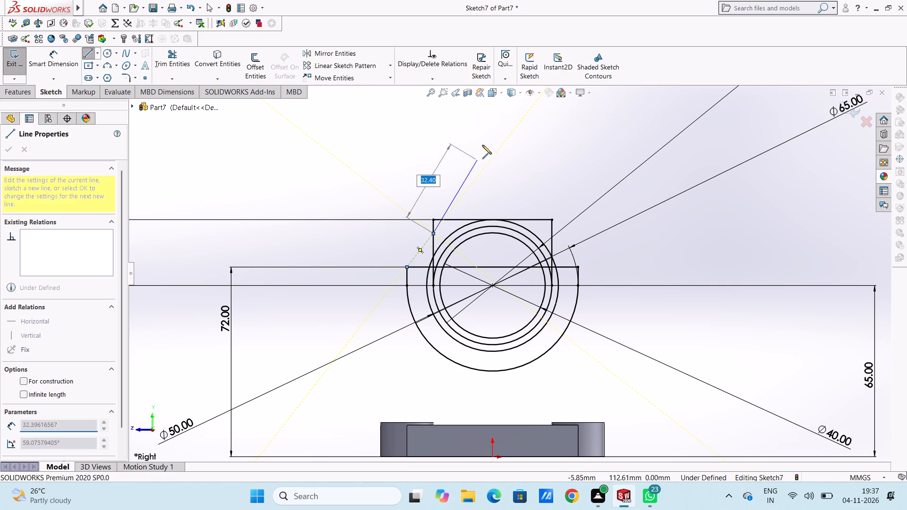
right_click(485, 139)
click(493, 147)
click(490, 153)
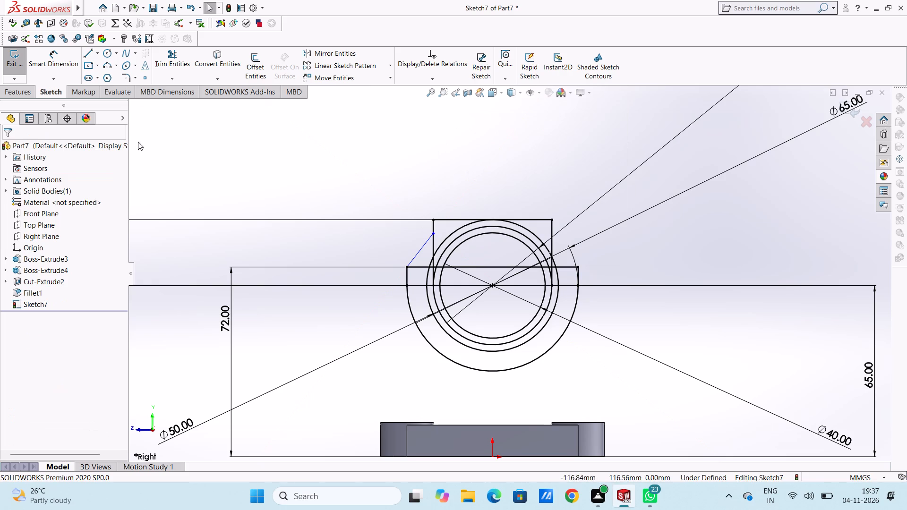
Draw a slanted line about 16 mm long from the 72 mm-high line's right end to the box's right vertical side.
click(87, 55)
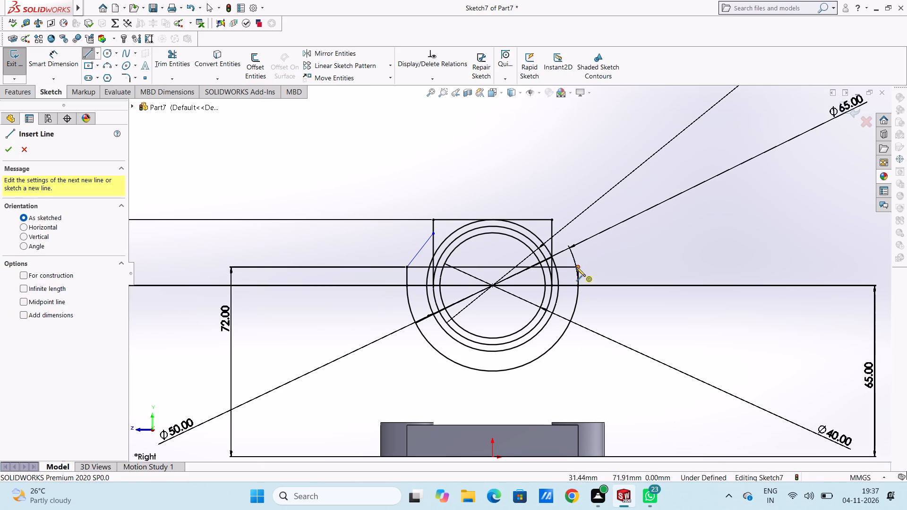
click(577, 265)
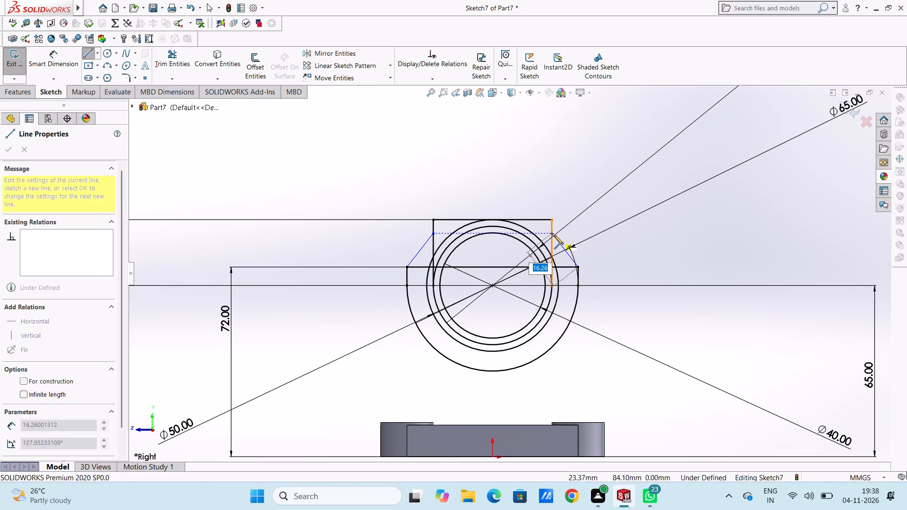
click(552, 235)
right_click(631, 131)
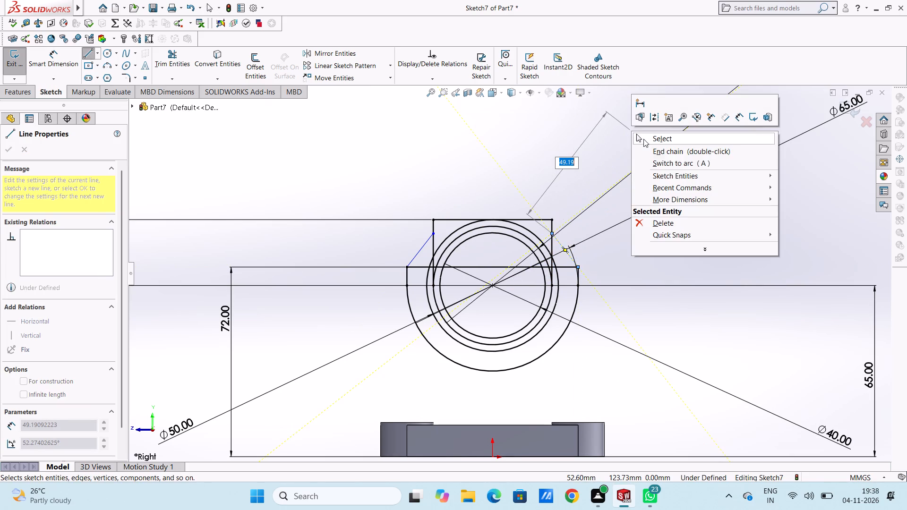
click(645, 140)
click(632, 149)
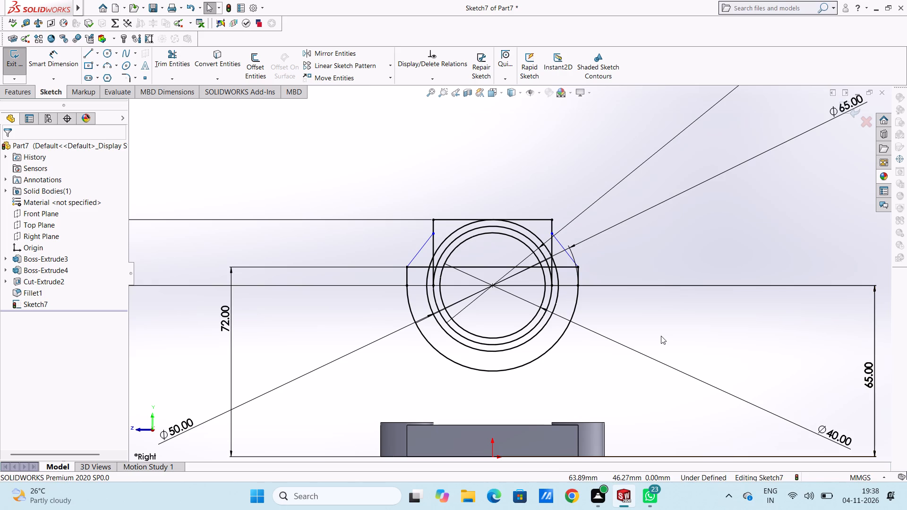
Dimension the left slanted line's vertical height at 12 mm.
click(661, 336)
scroll(538, 318, down, 2)
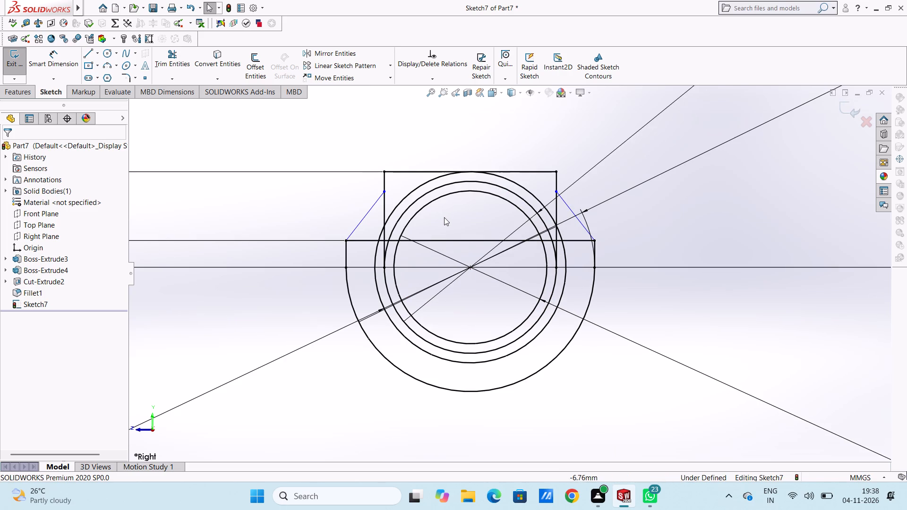
scroll(344, 215, down, 1)
scroll(344, 215, up, 3)
scroll(531, 344, up, 2)
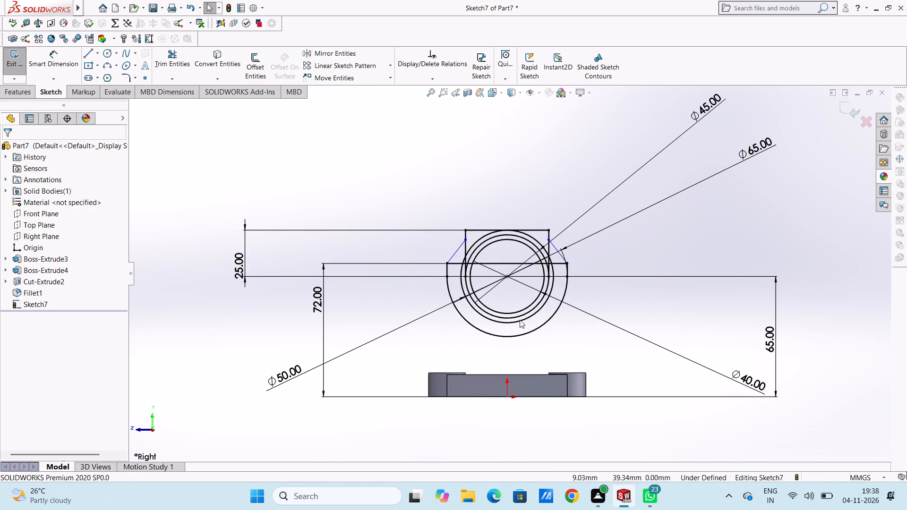
scroll(520, 320, down, 1)
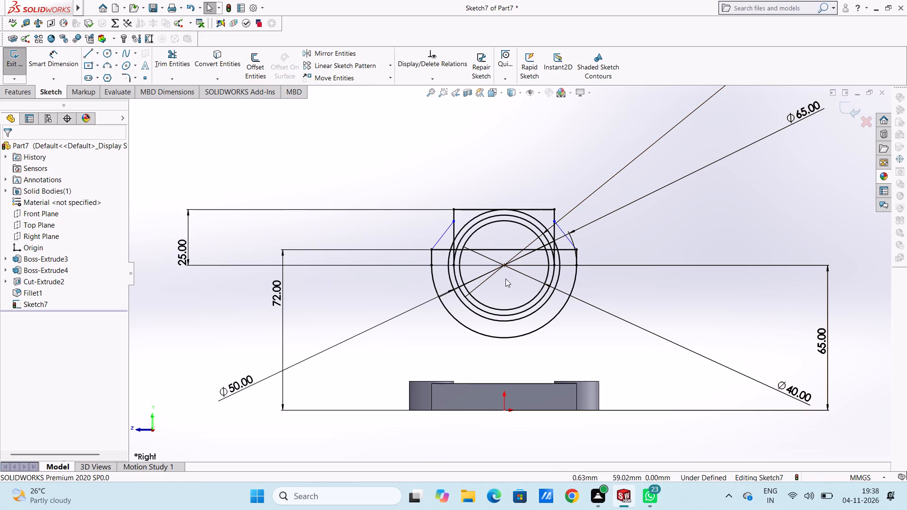
click(62, 58)
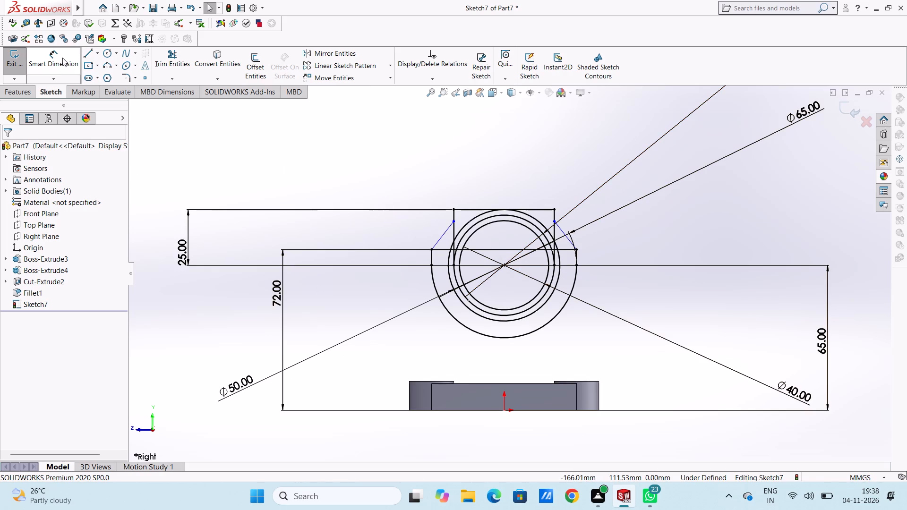
click(441, 236)
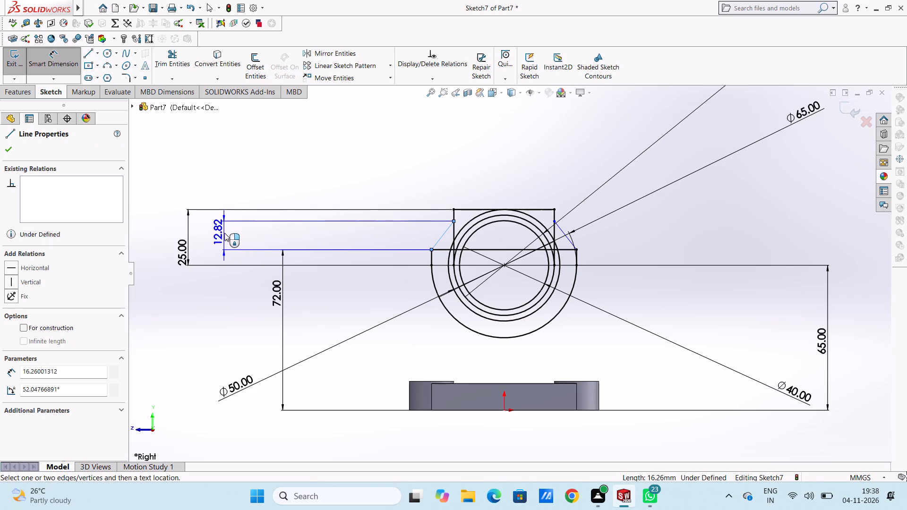
click(224, 233)
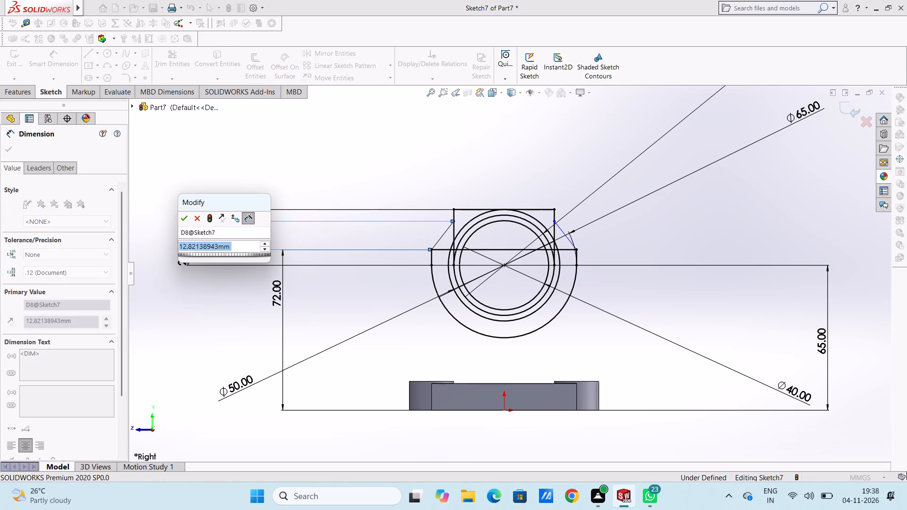
text(12)
key(Return)
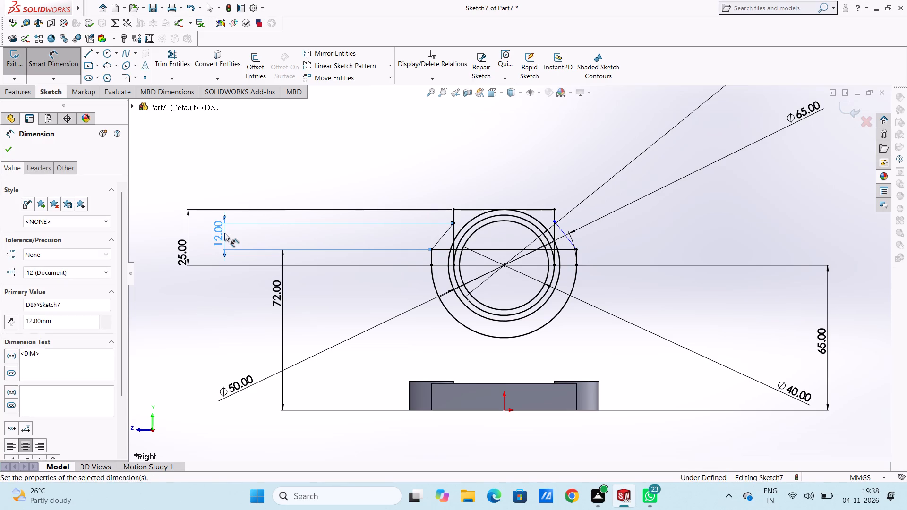
click(335, 150)
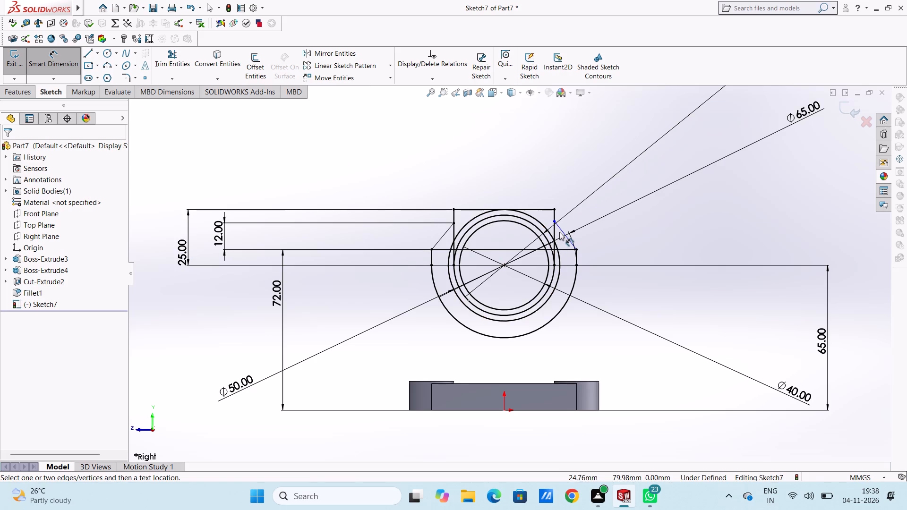
Dimension the right slanted line's vertical height at 12 mm.
click(562, 231)
click(780, 235)
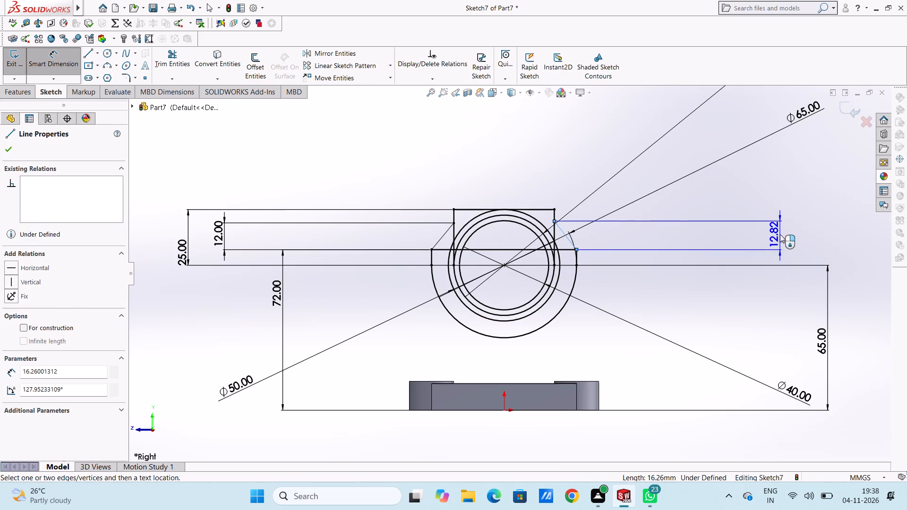
text(12)
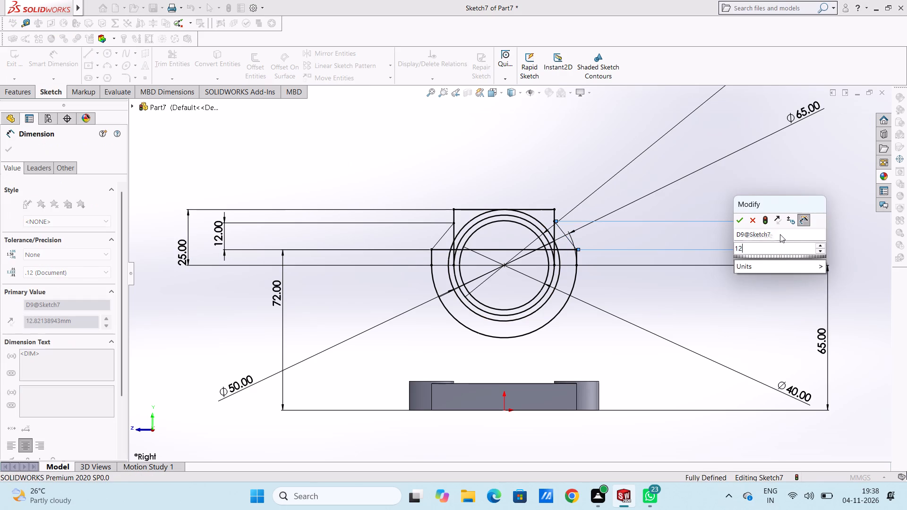
key(Return)
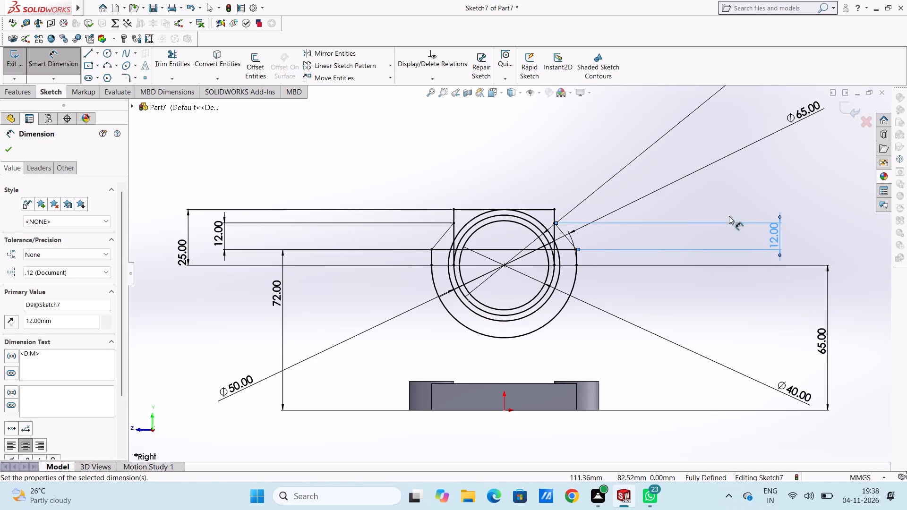
click(547, 168)
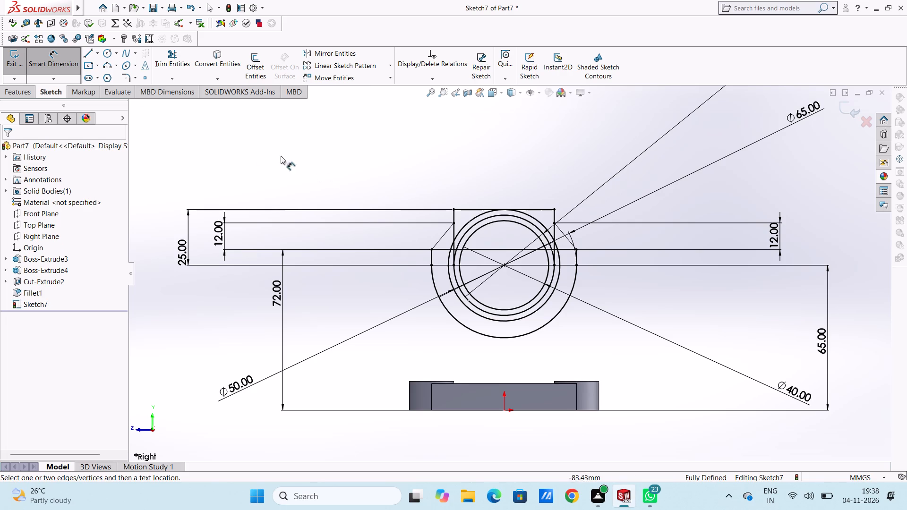
Trim away the portions of both box vertical sides that lie below the slanted lines' upper ends.
click(171, 57)
scroll(478, 253, down, 5)
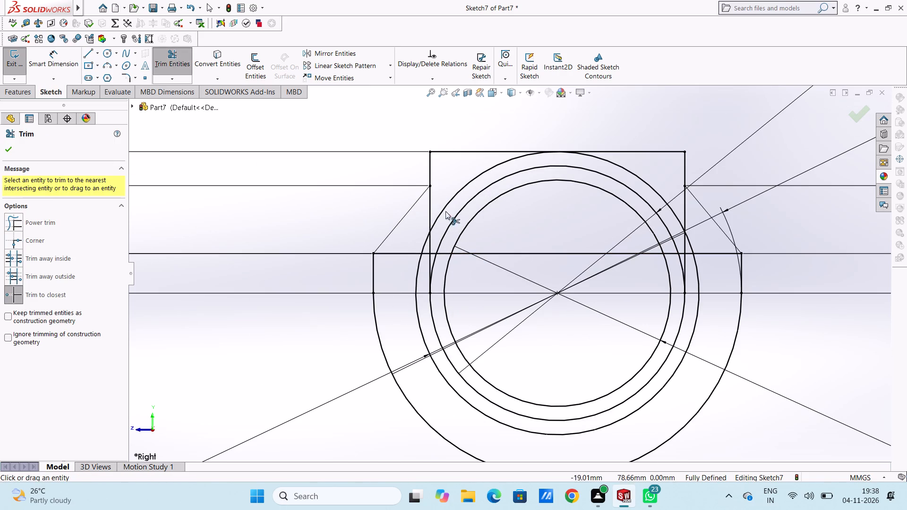
click(429, 205)
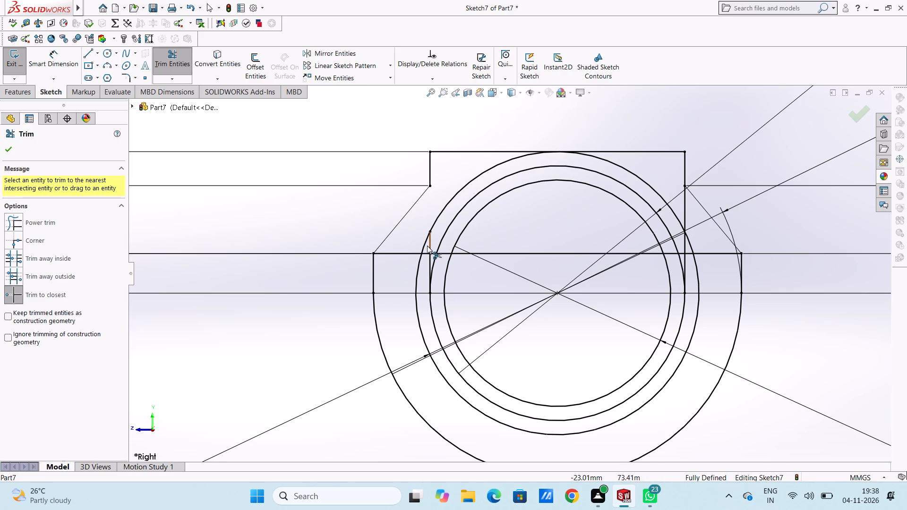
click(430, 243)
click(430, 259)
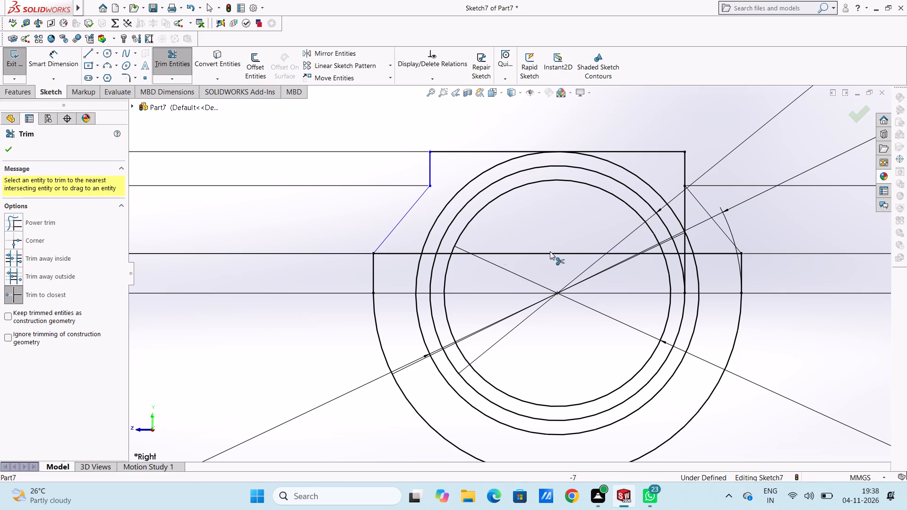
click(685, 206)
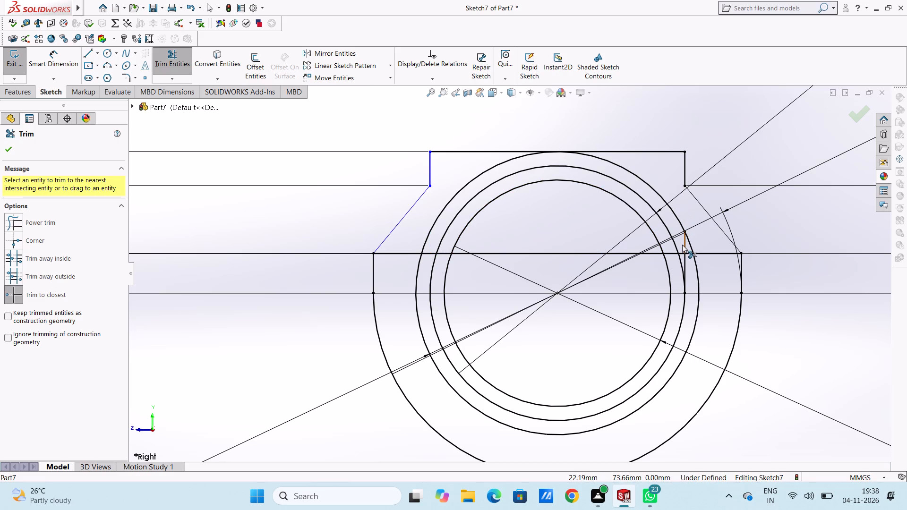
click(685, 244)
click(685, 260)
scroll(646, 265, up, 4)
click(13, 150)
click(171, 175)
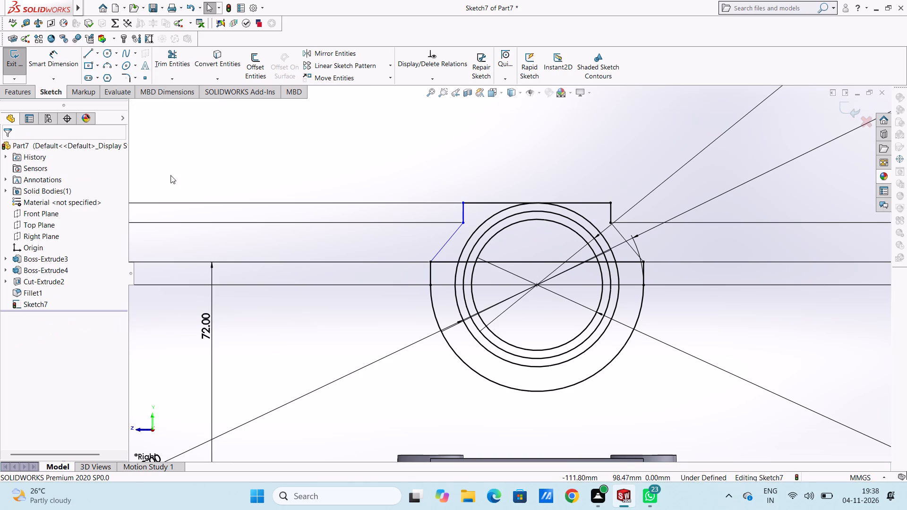
Dimension the horizontal distance from the left slanted line's upper end to the circles' centre at 22.5 mm.
click(52, 60)
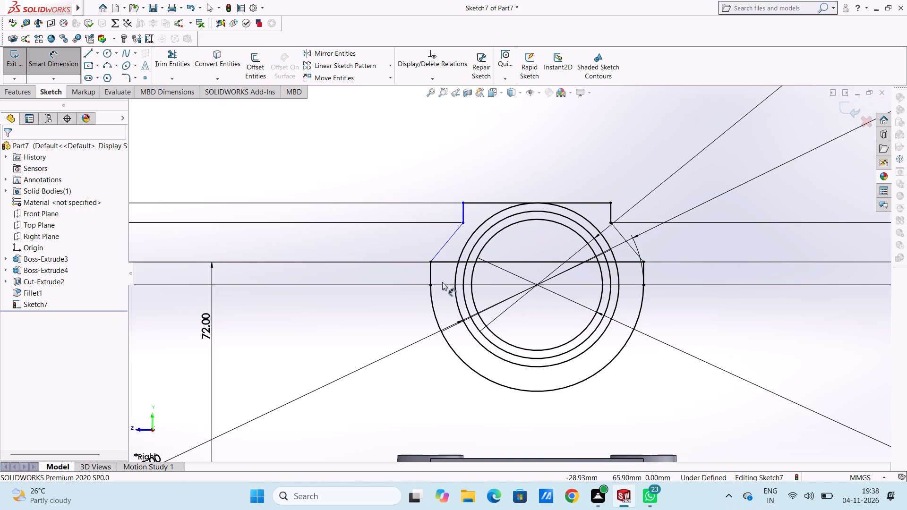
scroll(459, 243, down, 2)
click(471, 221)
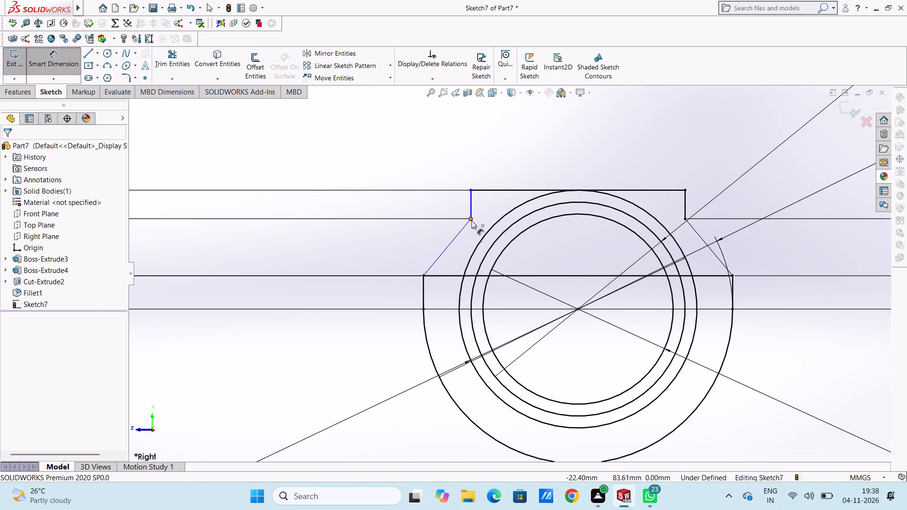
click(576, 310)
scroll(571, 324, up, 5)
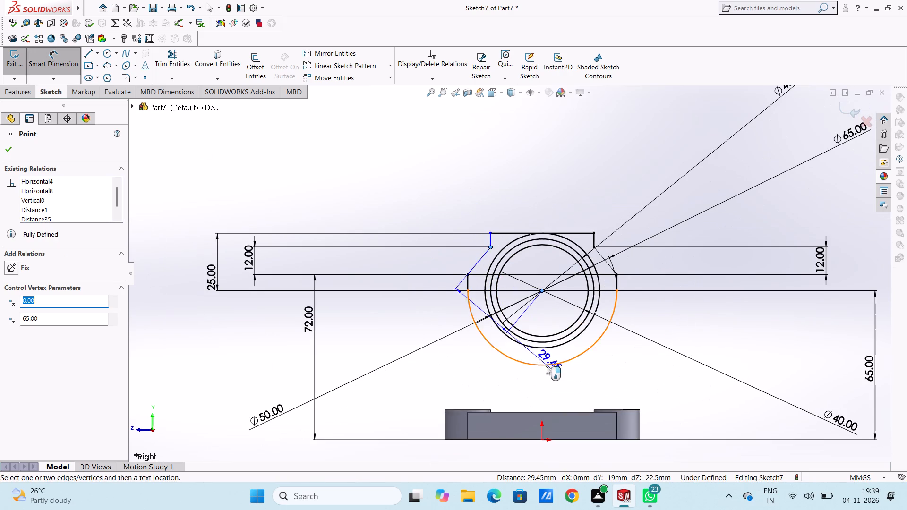
scroll(544, 372, up, 3)
click(520, 412)
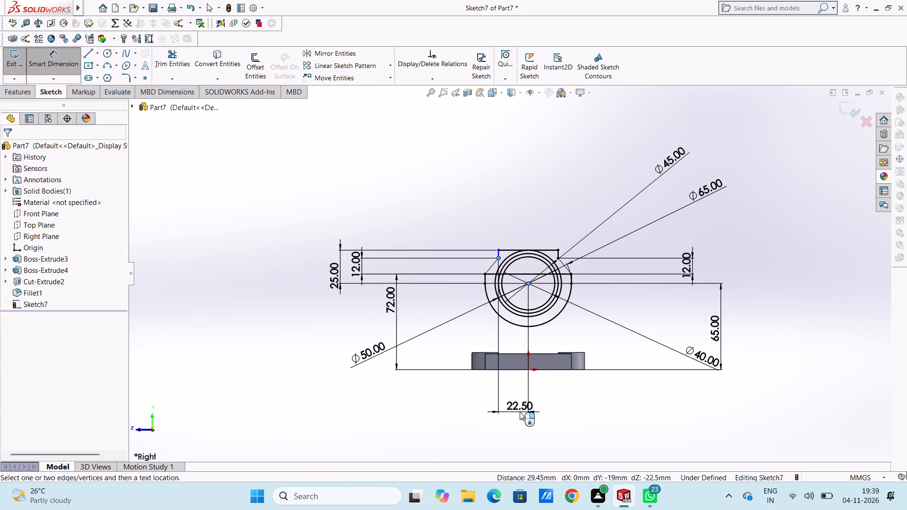
click(479, 401)
click(434, 395)
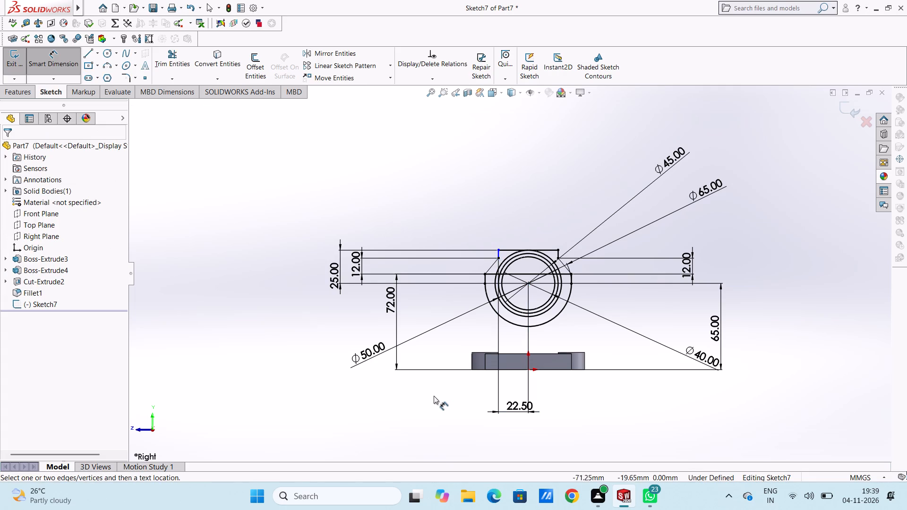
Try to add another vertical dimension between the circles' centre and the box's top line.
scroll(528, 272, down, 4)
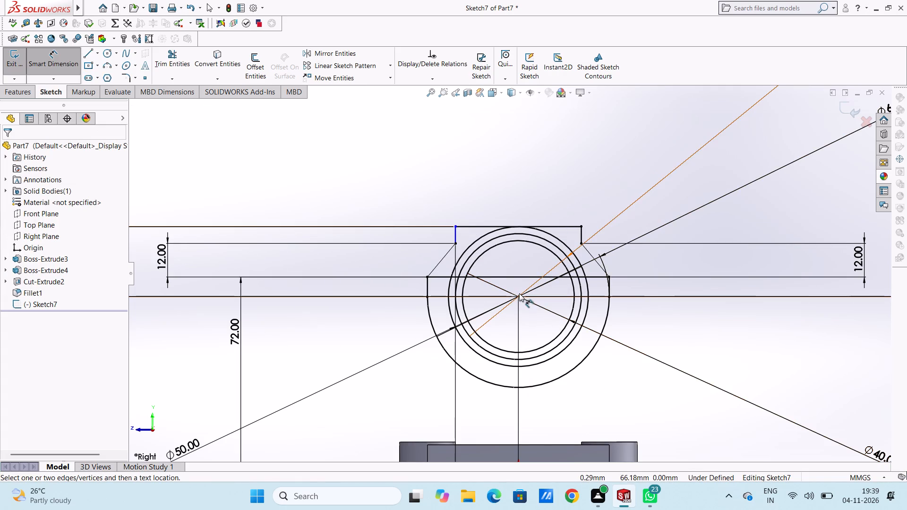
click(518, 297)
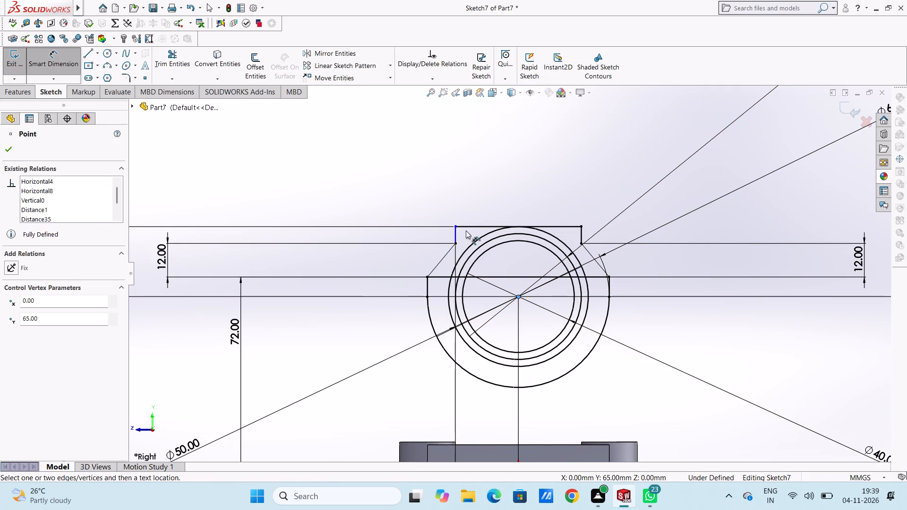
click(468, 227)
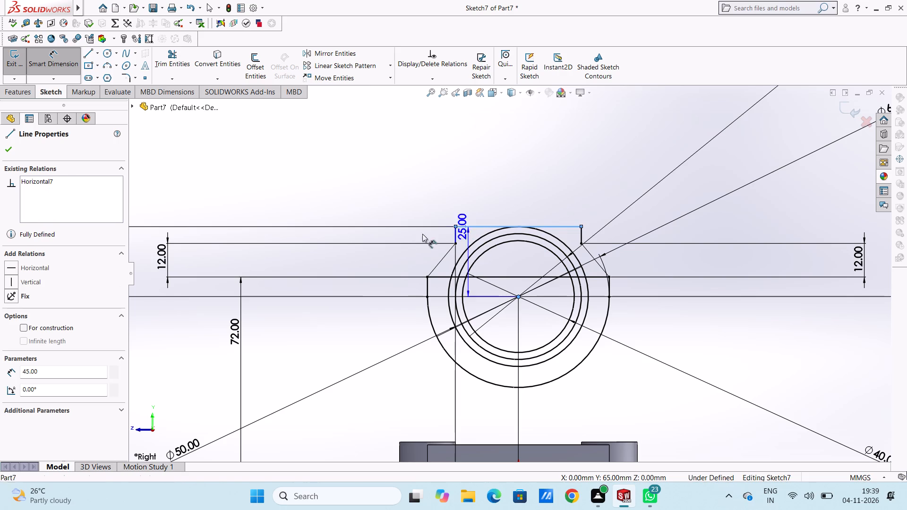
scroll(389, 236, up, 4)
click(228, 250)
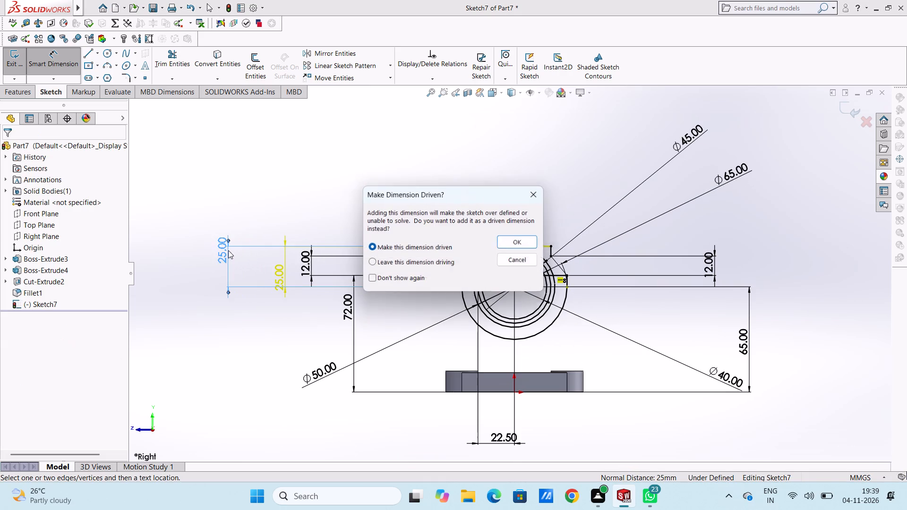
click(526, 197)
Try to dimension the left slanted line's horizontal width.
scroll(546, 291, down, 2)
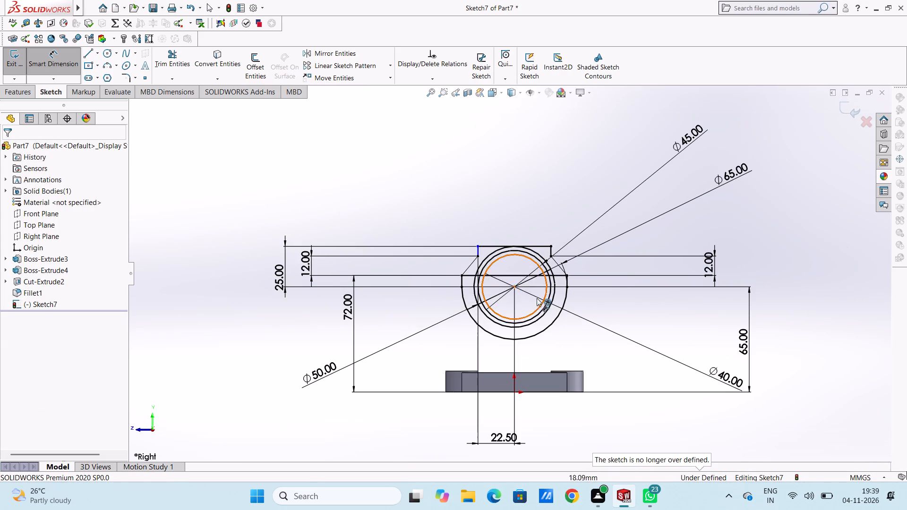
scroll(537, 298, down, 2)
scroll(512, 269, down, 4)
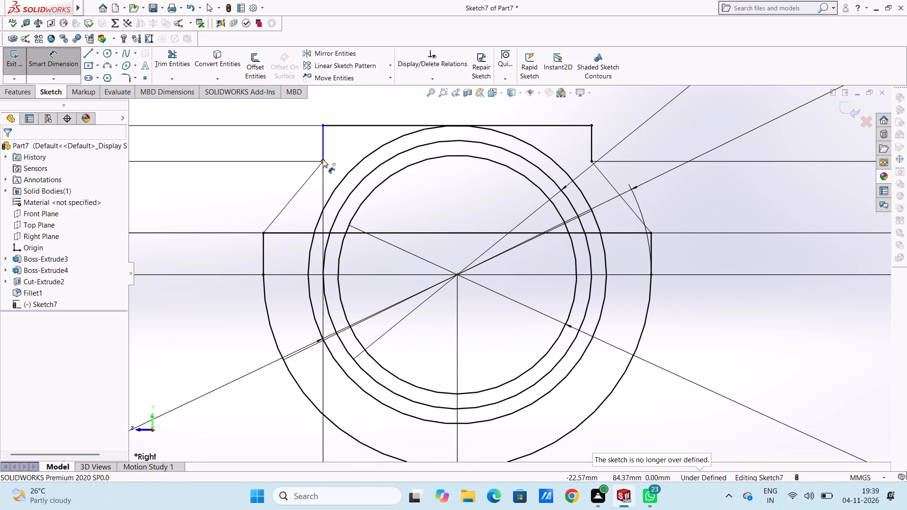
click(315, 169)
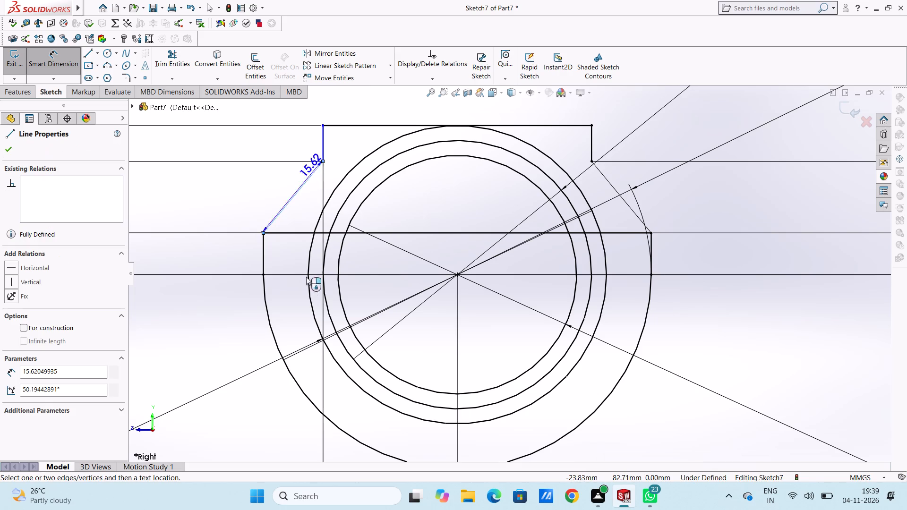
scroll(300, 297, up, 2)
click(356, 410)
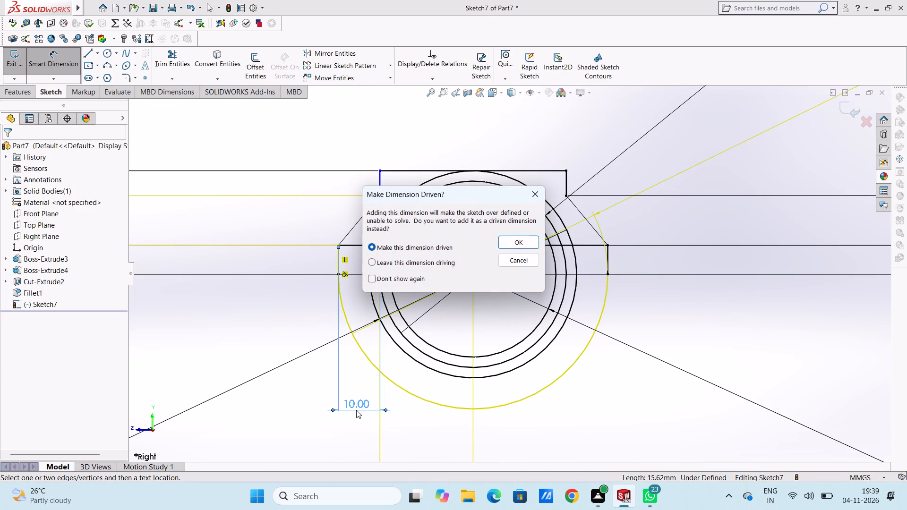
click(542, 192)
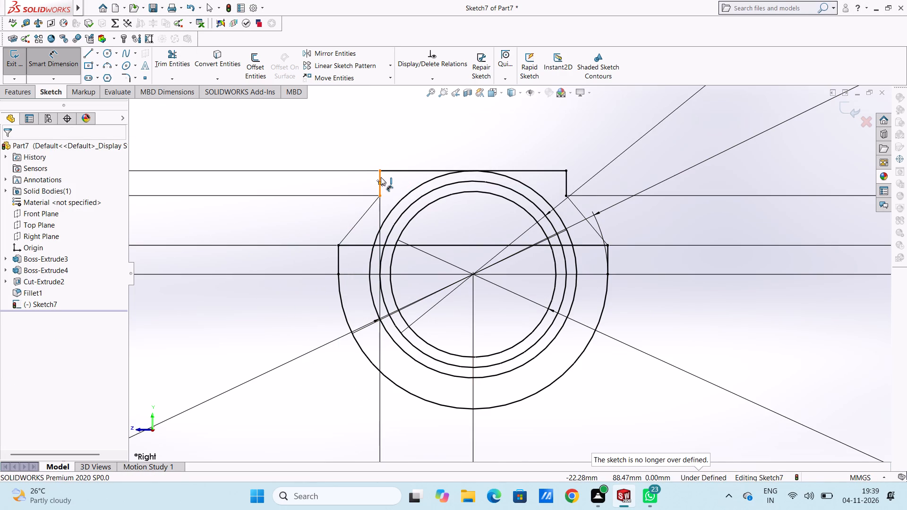
Dimension the box's short left vertical side at 6 mm.
click(381, 177)
click(715, 199)
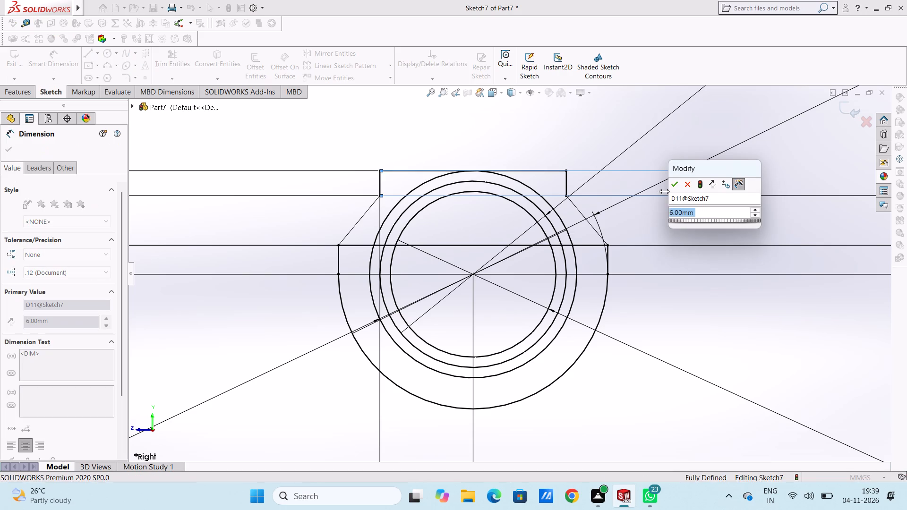
click(674, 187)
click(659, 162)
scroll(659, 161, up, 5)
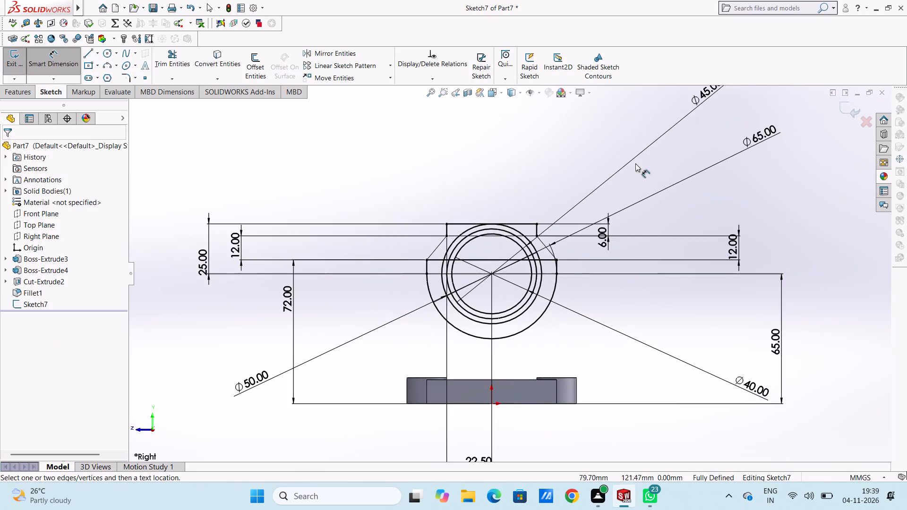
scroll(512, 175, down, 3)
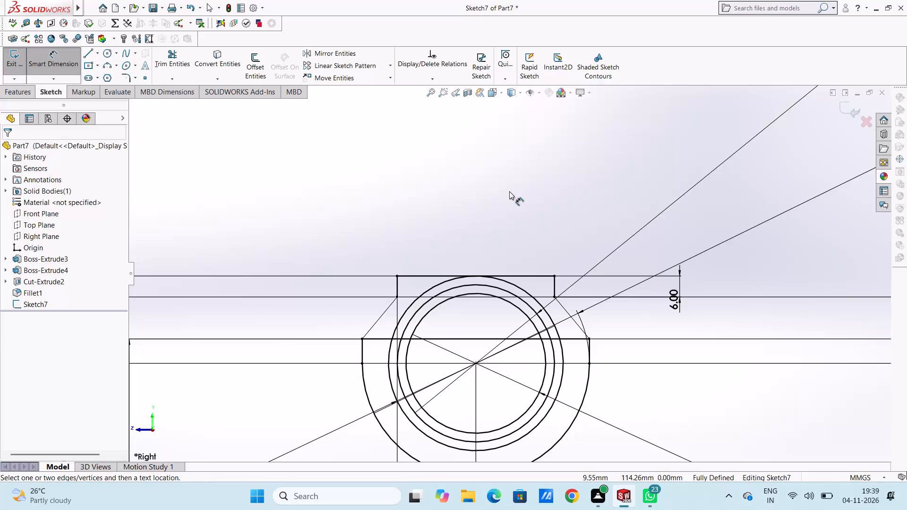
scroll(522, 225, up, 3)
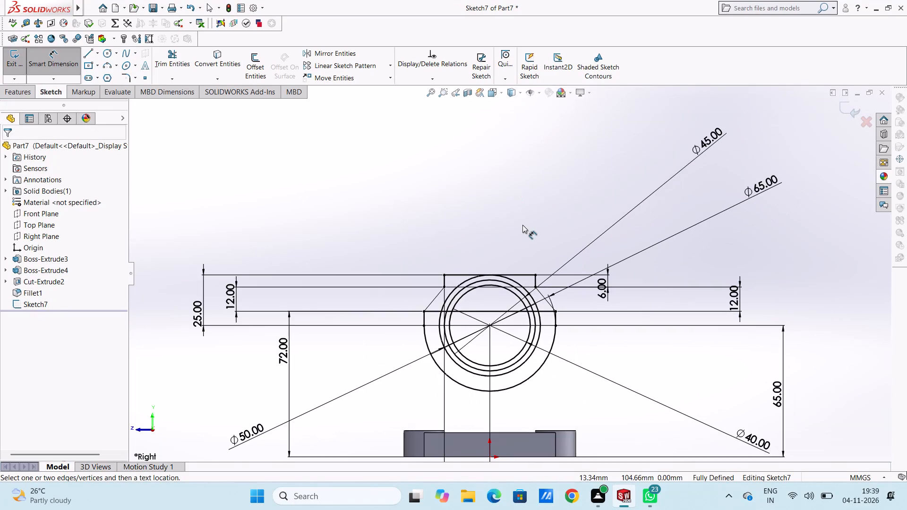
scroll(540, 354, down, 2)
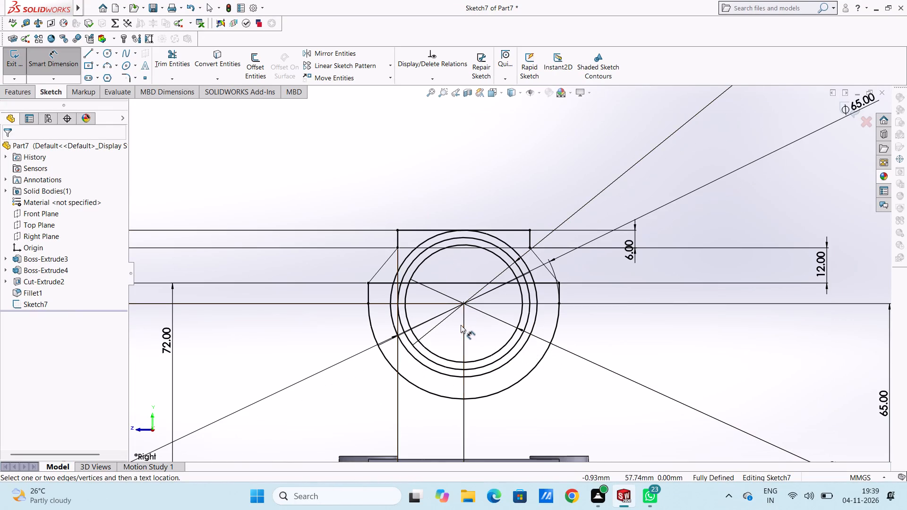
click(49, 64)
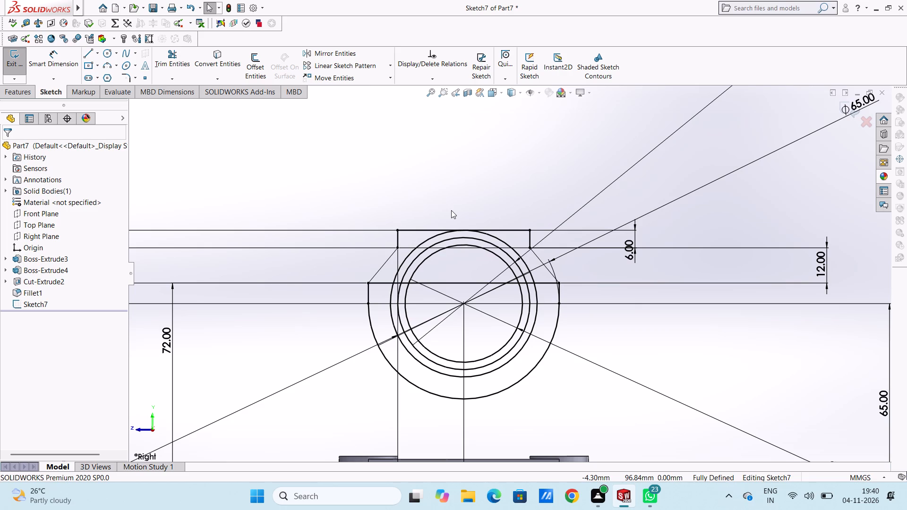
Draw a rectangular extension above the box: 16 mm up from its top-left corner, 45 mm across, and down to its top-right corner.
click(88, 55)
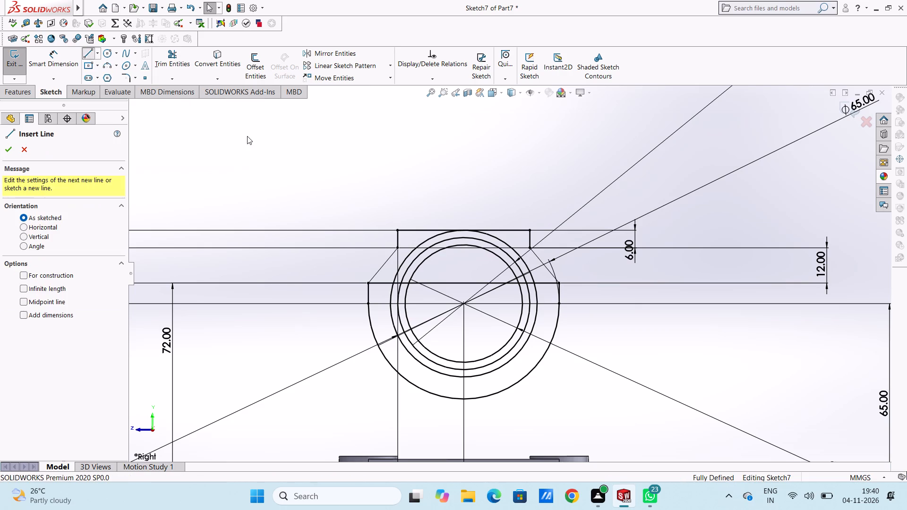
click(398, 230)
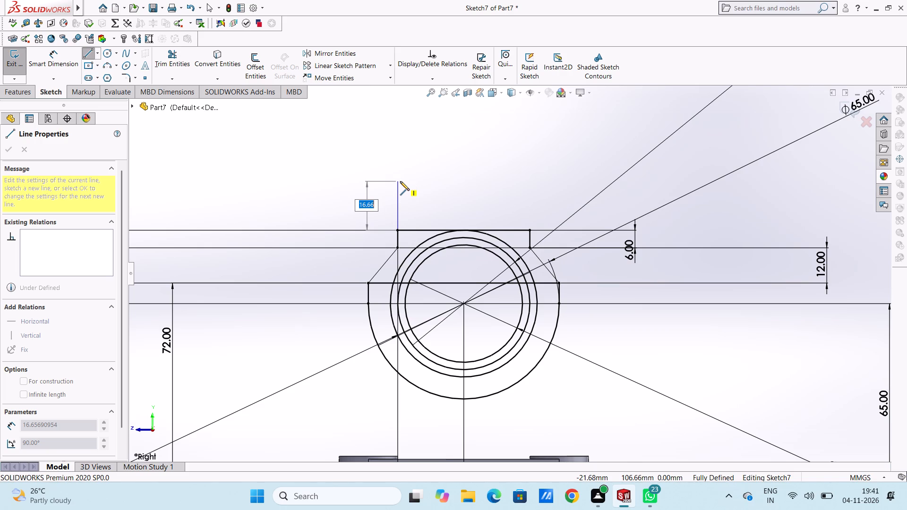
text(16)
key(Return)
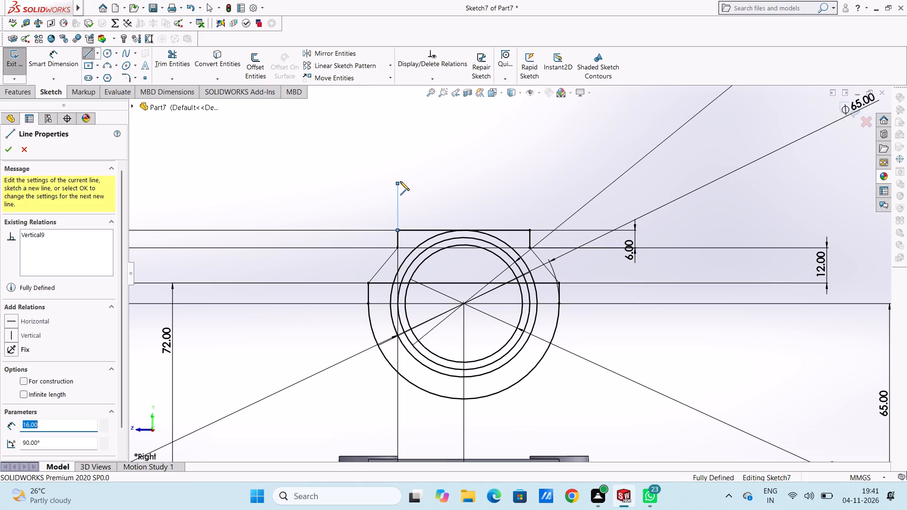
click(531, 184)
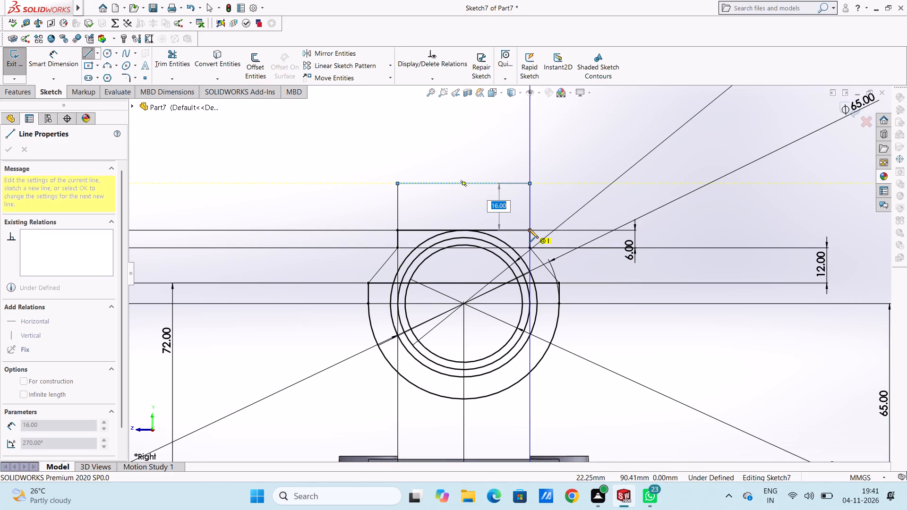
click(529, 229)
right_click(596, 130)
click(602, 136)
click(587, 153)
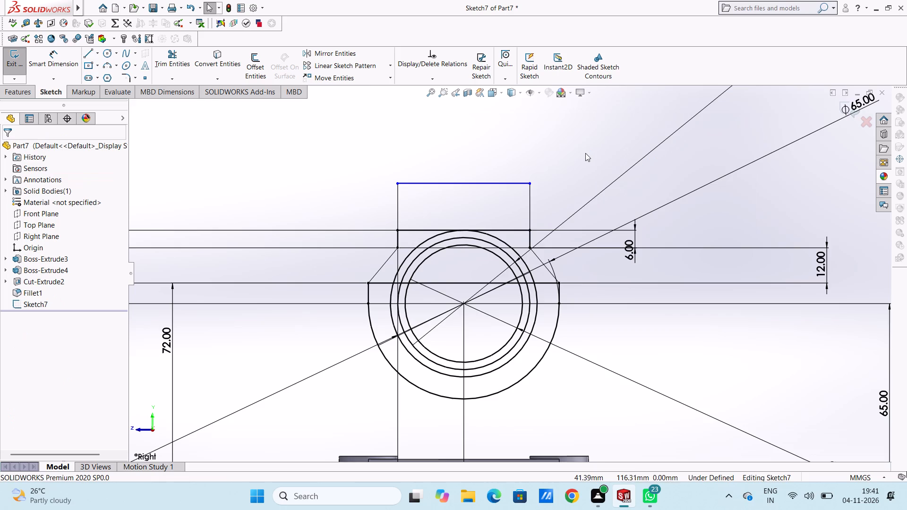
Draw a vertical centre line from the midpoint of the box's top line to the midpoint of the extension's top line.
scroll(561, 200, up, 4)
scroll(508, 251, down, 4)
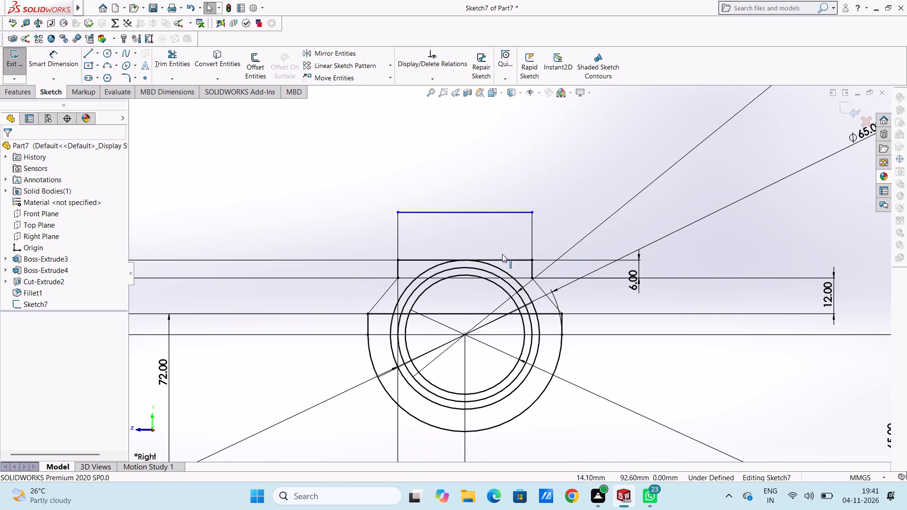
click(87, 53)
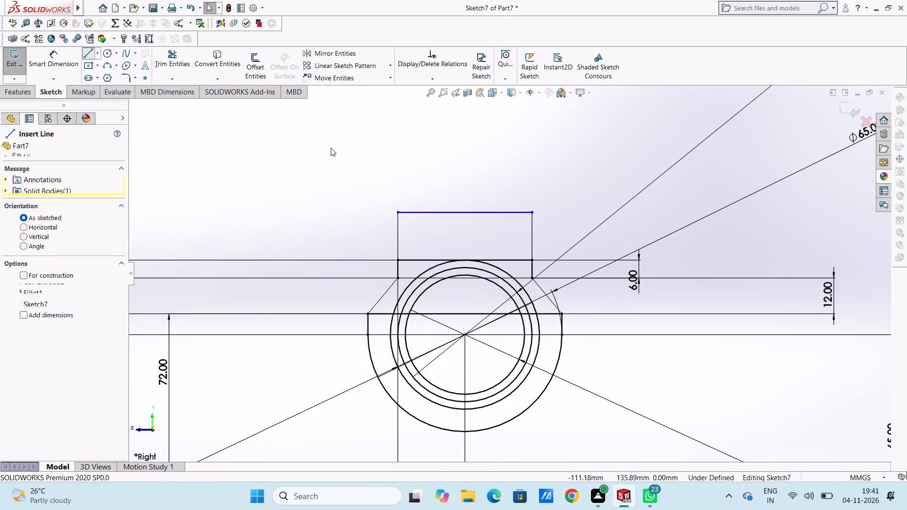
scroll(471, 249, down, 2)
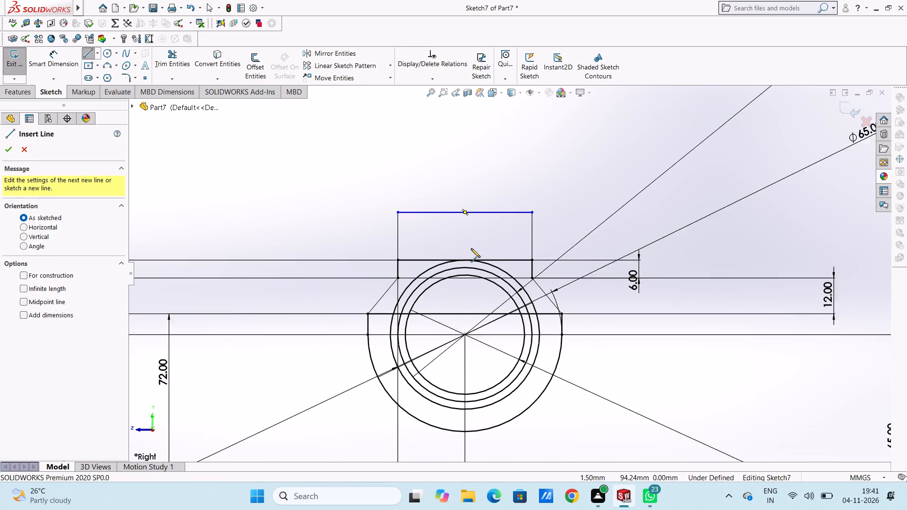
scroll(471, 248, down, 2)
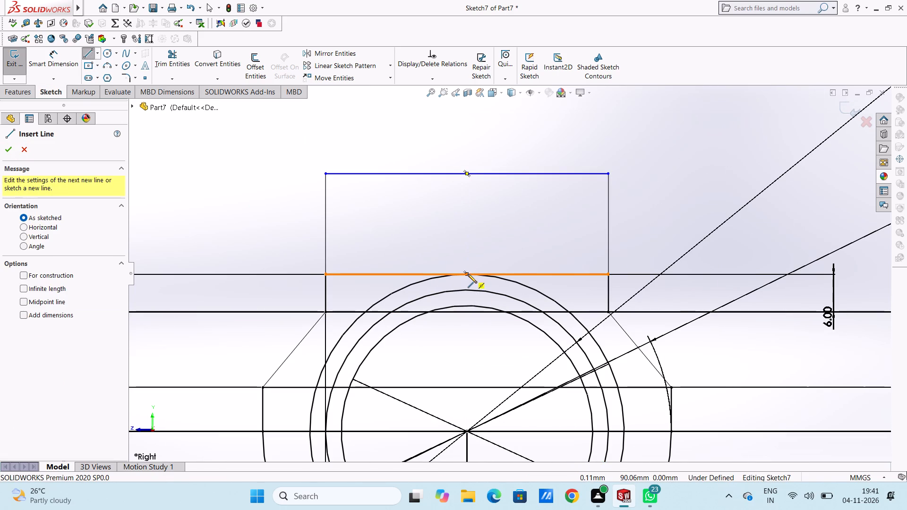
click(468, 274)
click(467, 173)
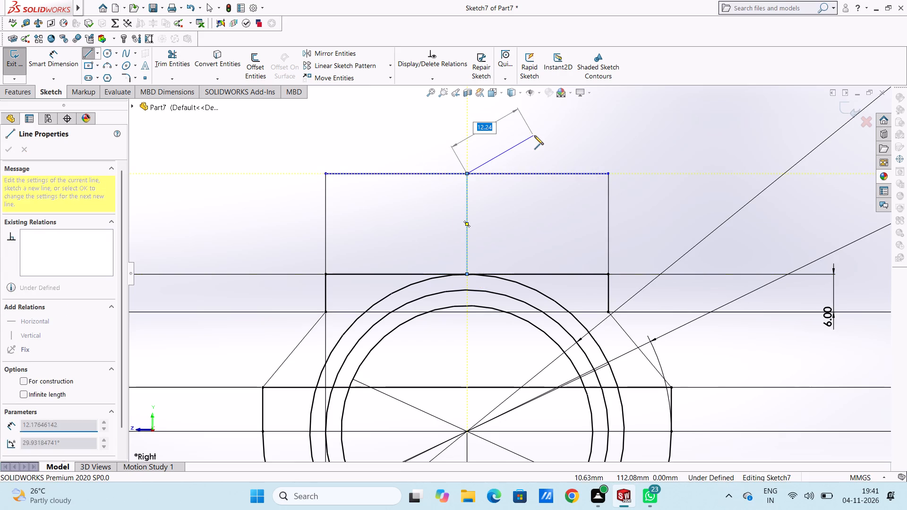
right_click(534, 136)
click(551, 142)
click(546, 143)
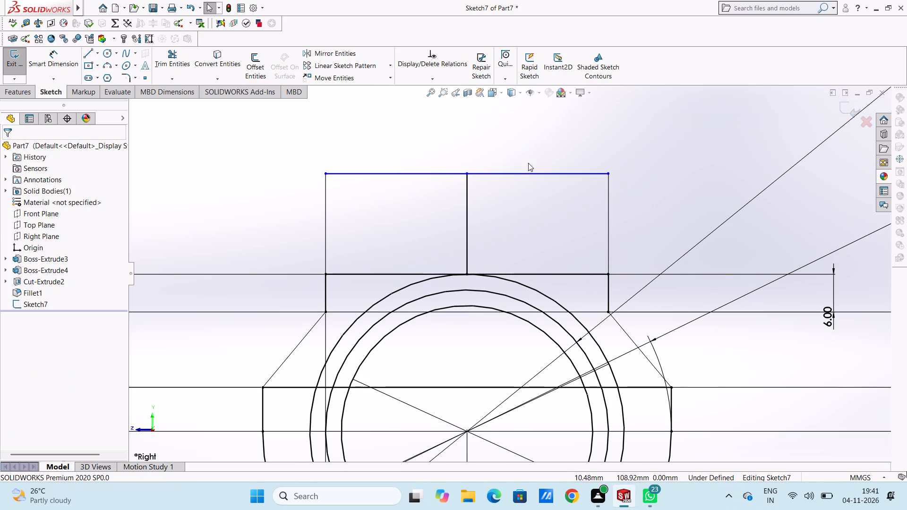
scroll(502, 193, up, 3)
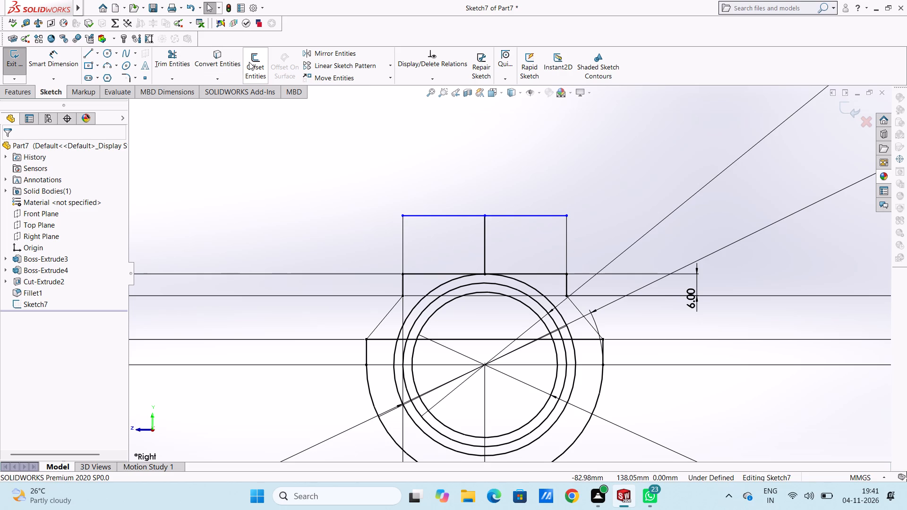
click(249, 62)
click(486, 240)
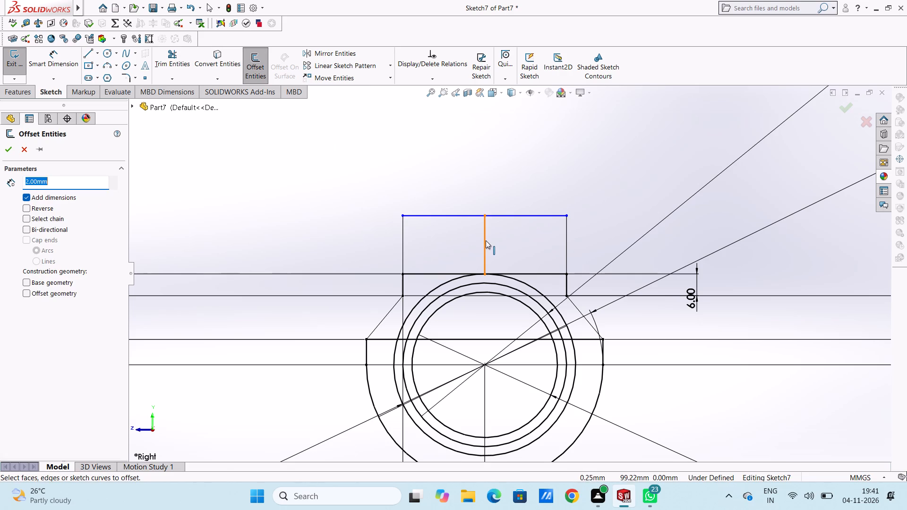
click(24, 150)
Offset the extension's vertical centre line bi-directionally by 2.5/2 (1.25 mm) to form the slot sides.
click(252, 61)
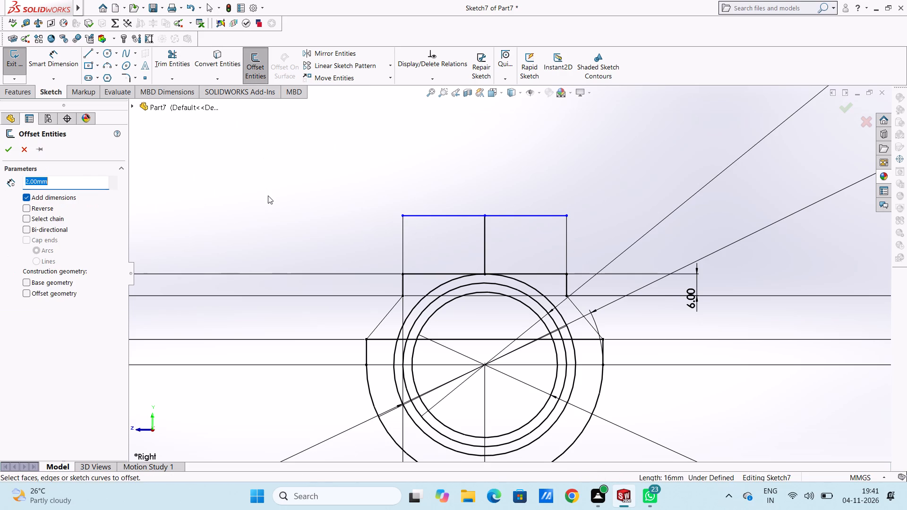
text(2.5/2)
key(Return)
click(483, 243)
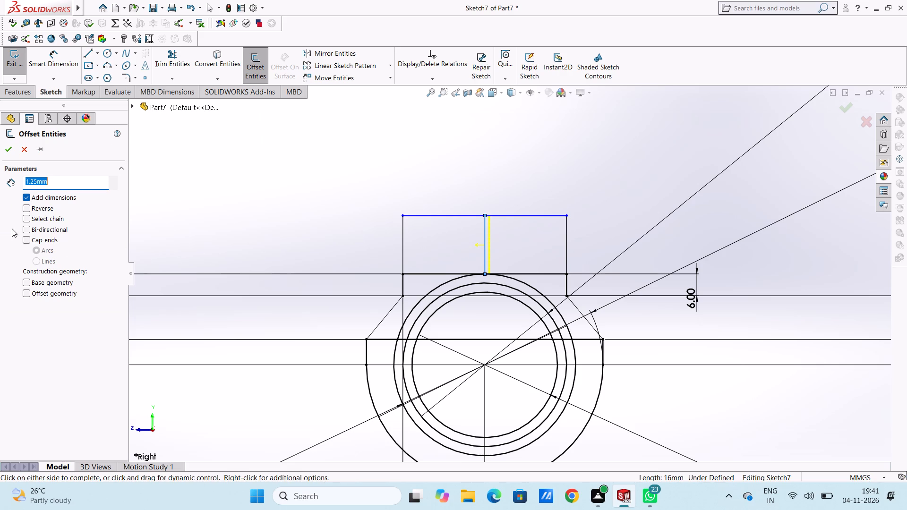
click(24, 228)
click(8, 153)
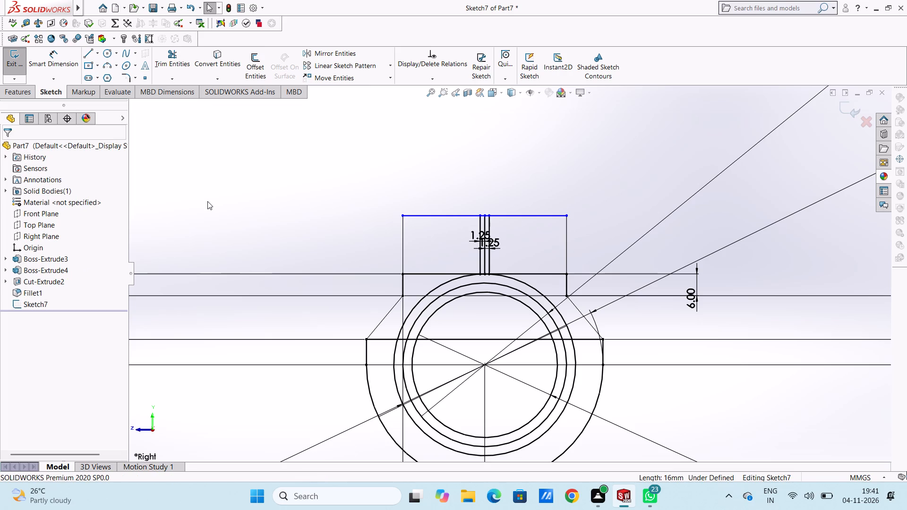
click(207, 202)
Trim away the centre line and the extension's top line segments between the two offset lines to open the slot.
scroll(524, 258, down, 4)
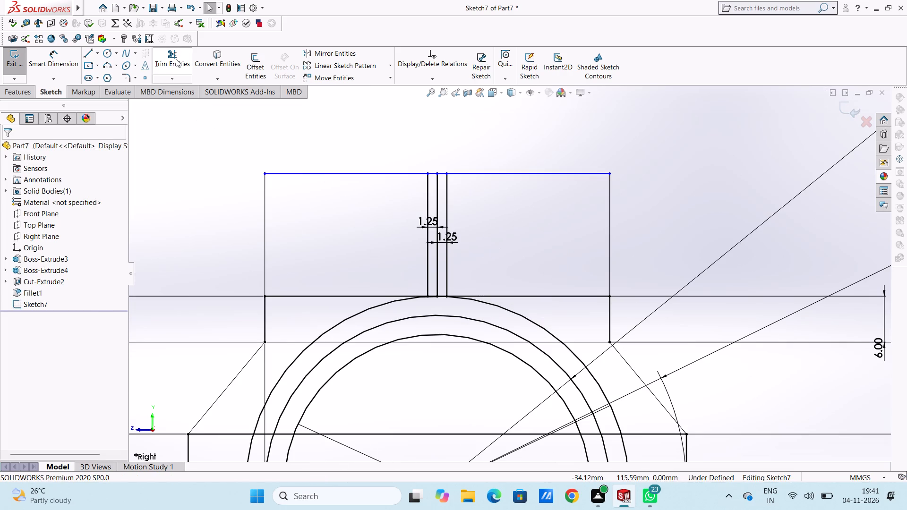
click(175, 58)
scroll(455, 187, down, 6)
click(420, 187)
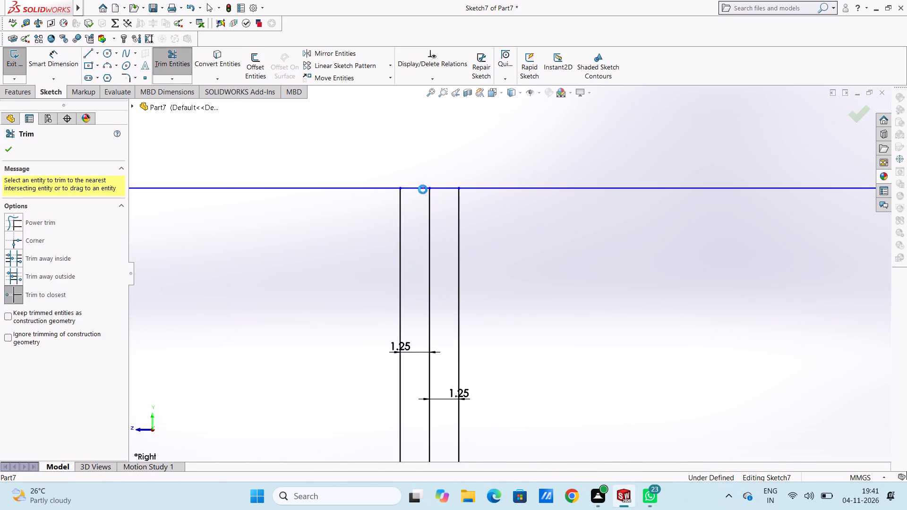
click(487, 255)
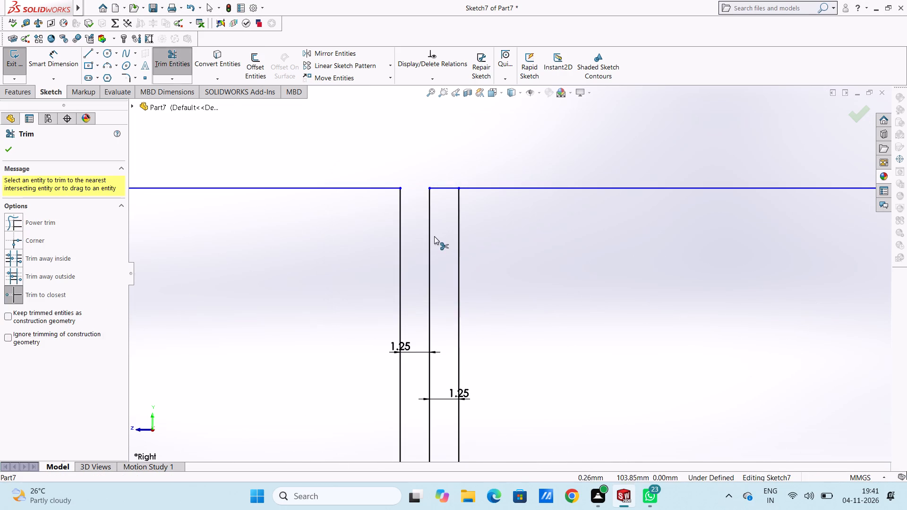
click(430, 230)
click(443, 188)
Trim the box's top line across the slot opening and the upper-left arc of the 50 mm circle.
scroll(430, 270, up, 7)
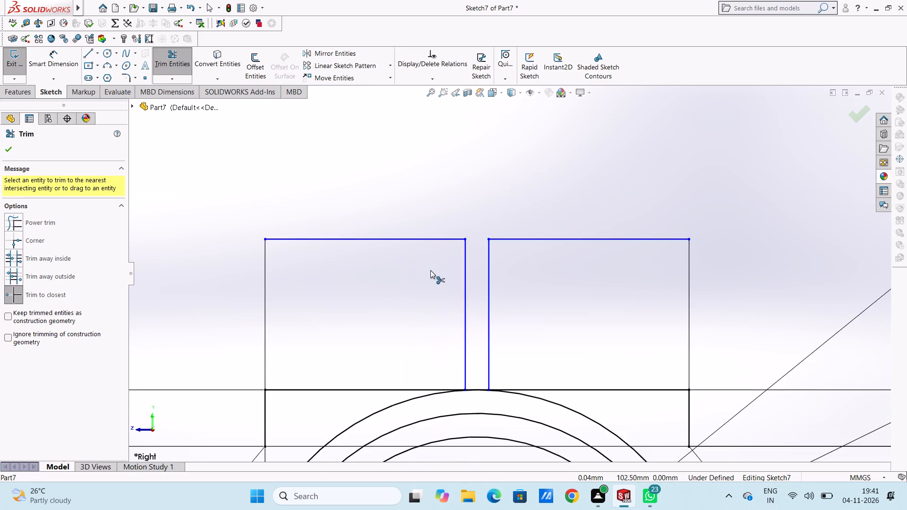
scroll(430, 270, up, 2)
scroll(498, 342, down, 5)
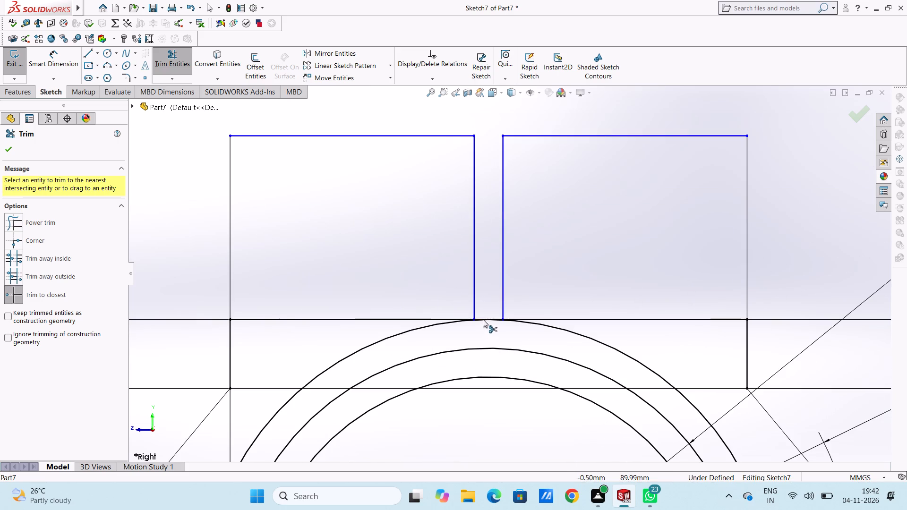
click(483, 319)
click(483, 317)
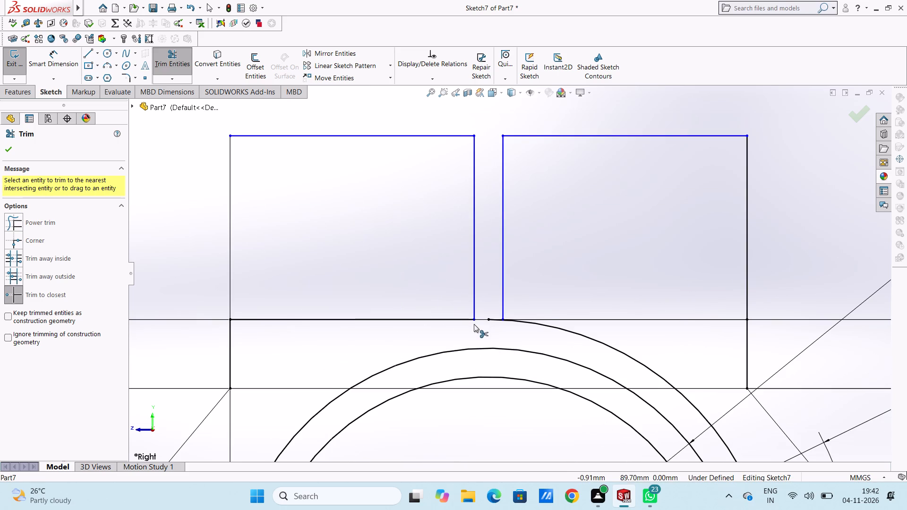
scroll(453, 326, up, 4)
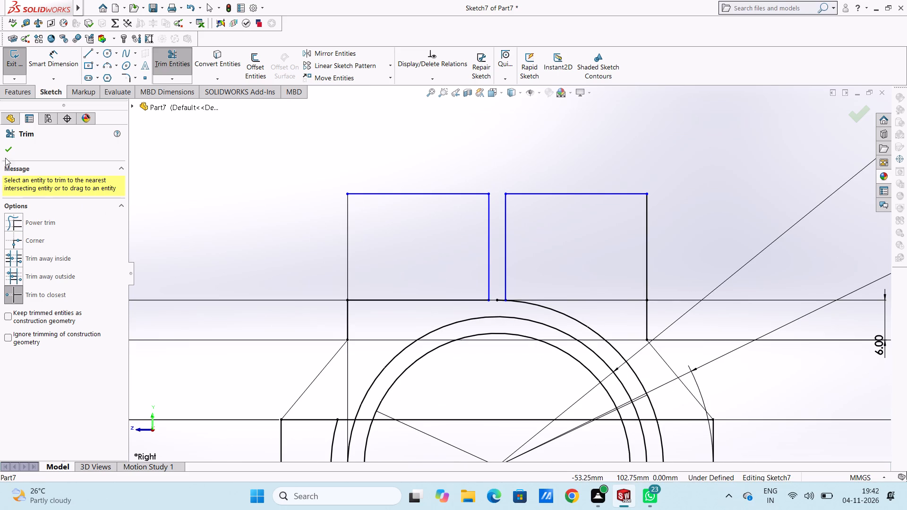
click(8, 151)
click(200, 215)
Extend the slot with lines about 12.4 mm down from its left side, 2.5 mm across, and up to its right side.
click(84, 55)
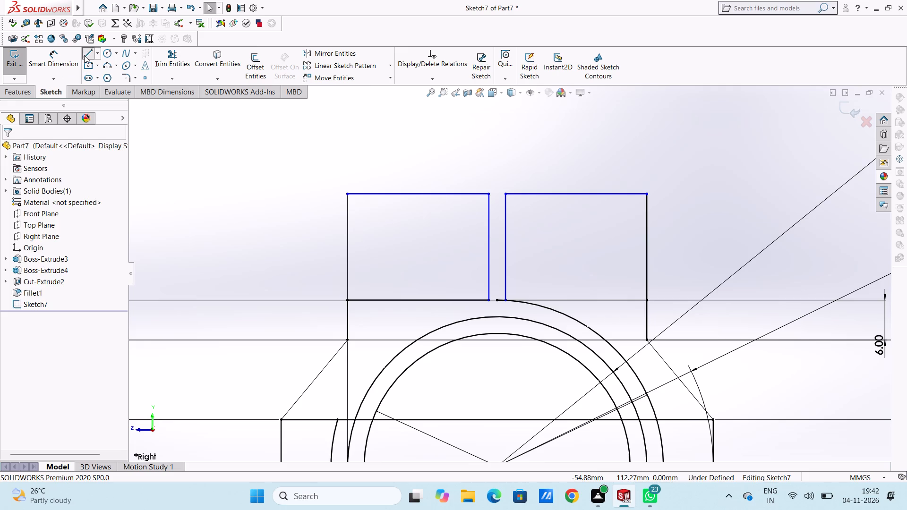
scroll(408, 289, up, 4)
scroll(514, 371, down, 3)
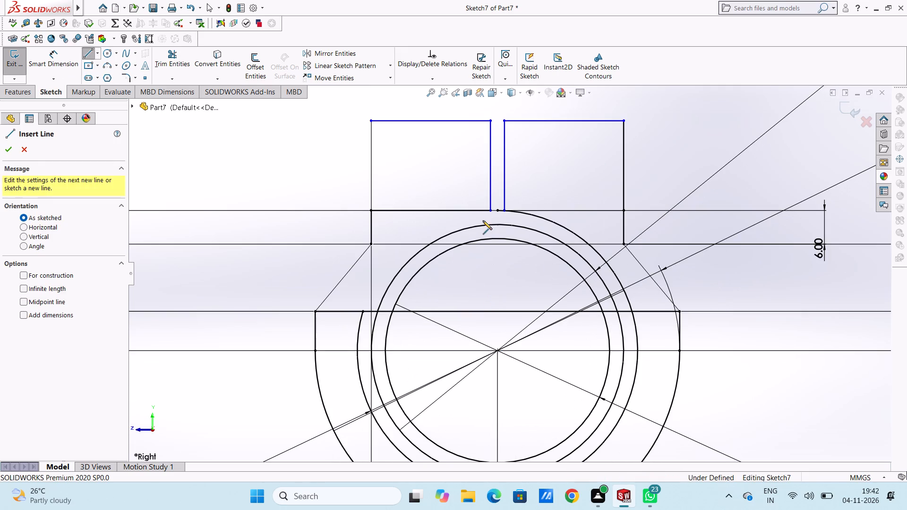
click(488, 212)
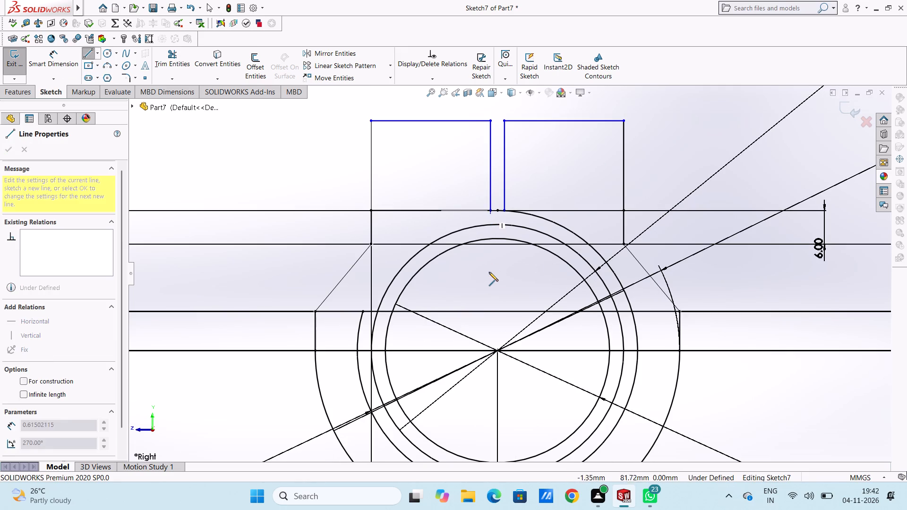
click(491, 280)
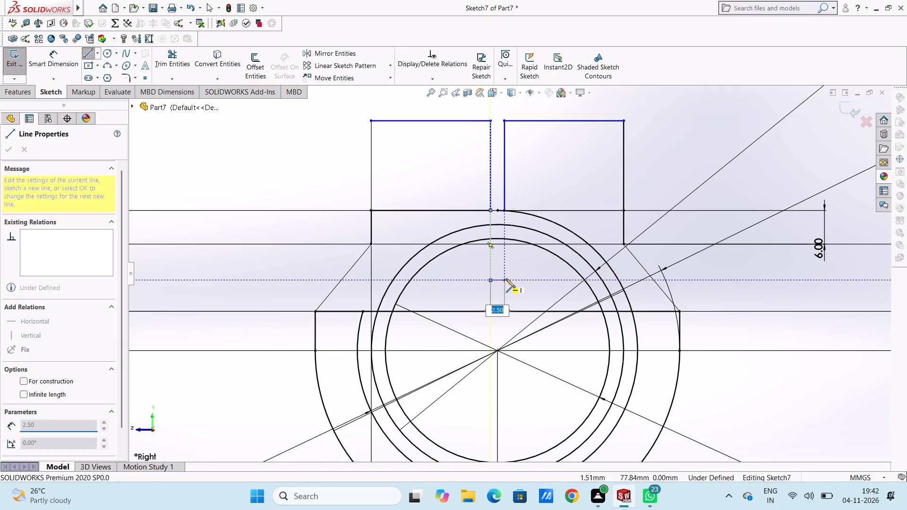
click(506, 279)
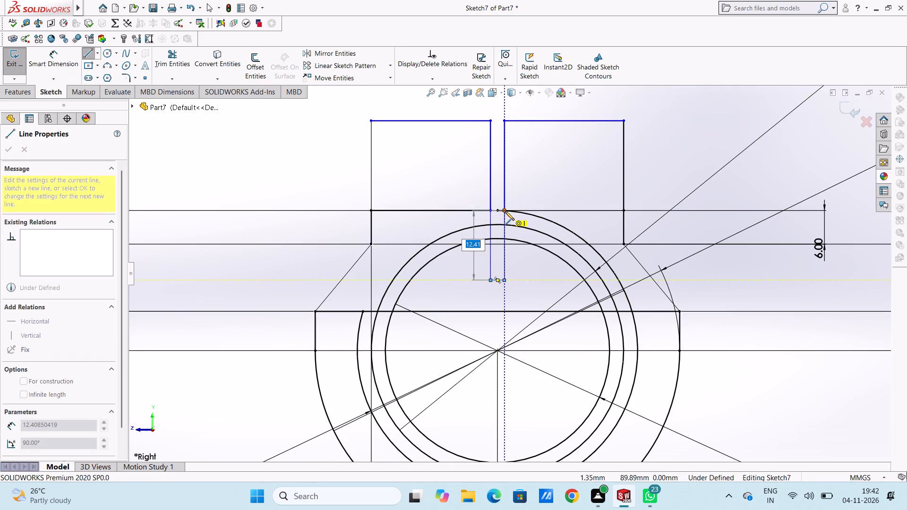
click(505, 211)
right_click(543, 141)
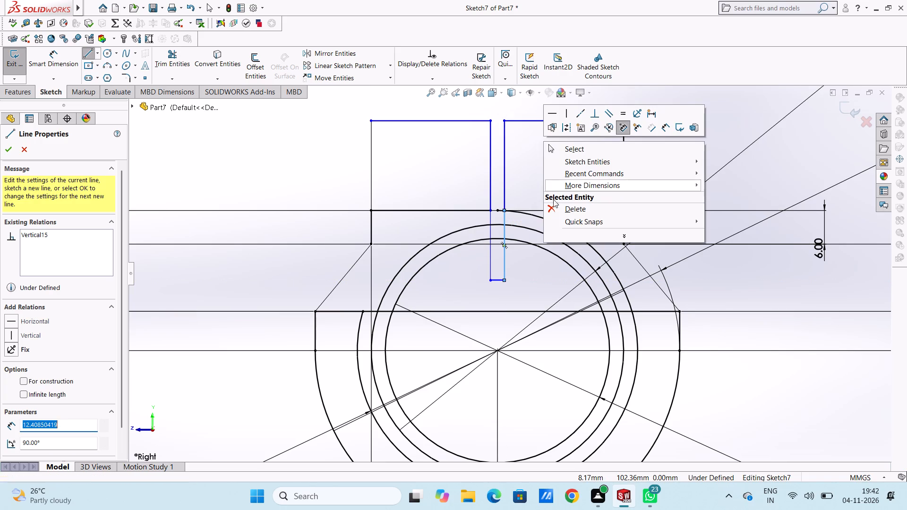
click(498, 175)
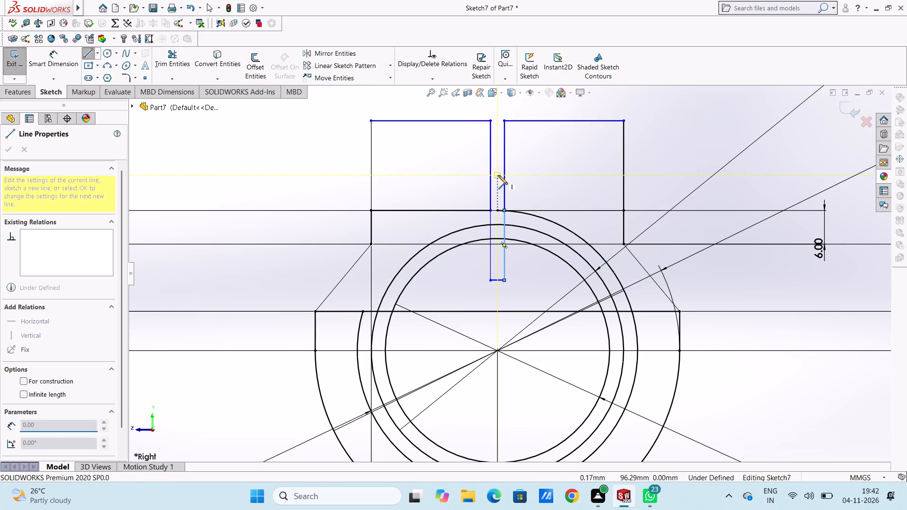
right_click(546, 157)
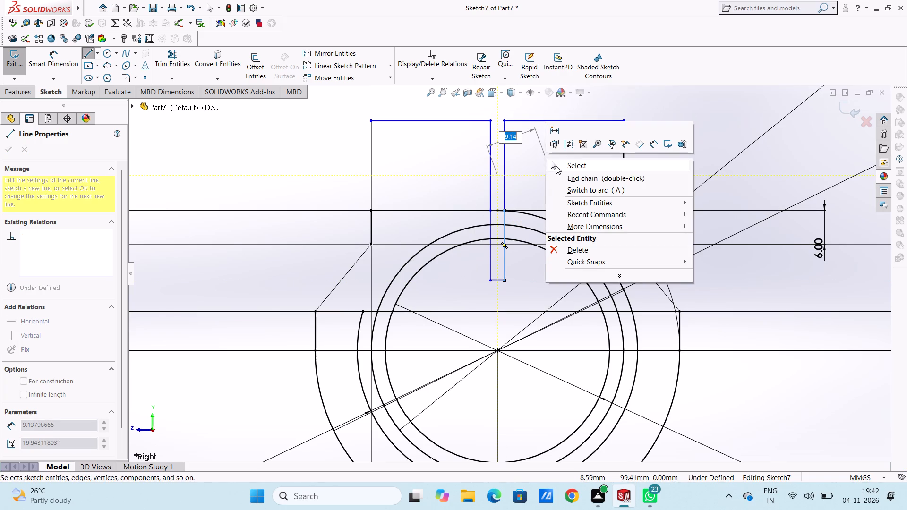
click(556, 166)
click(550, 169)
scroll(550, 170, up, 3)
scroll(553, 260, down, 2)
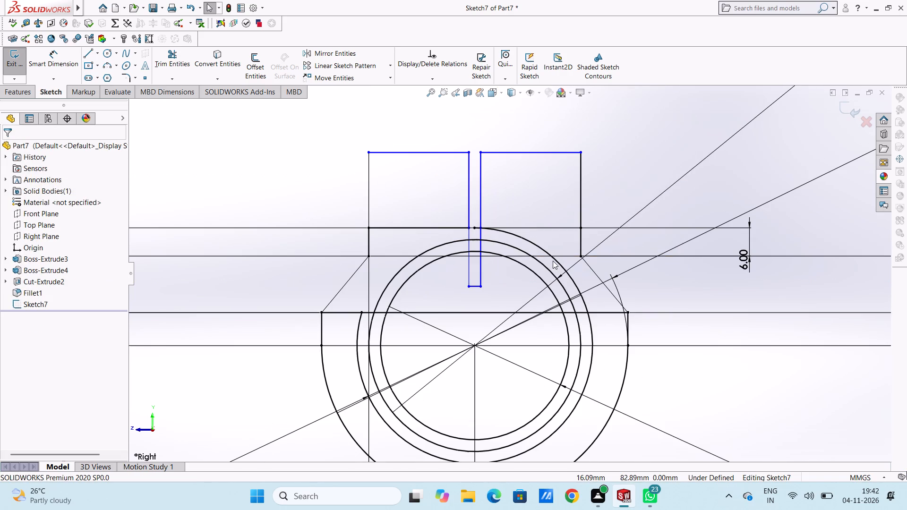
Trim the circle arcs between the slot sides and the slot lines extending below the inner circle, leaving the slot open into the bore.
click(176, 53)
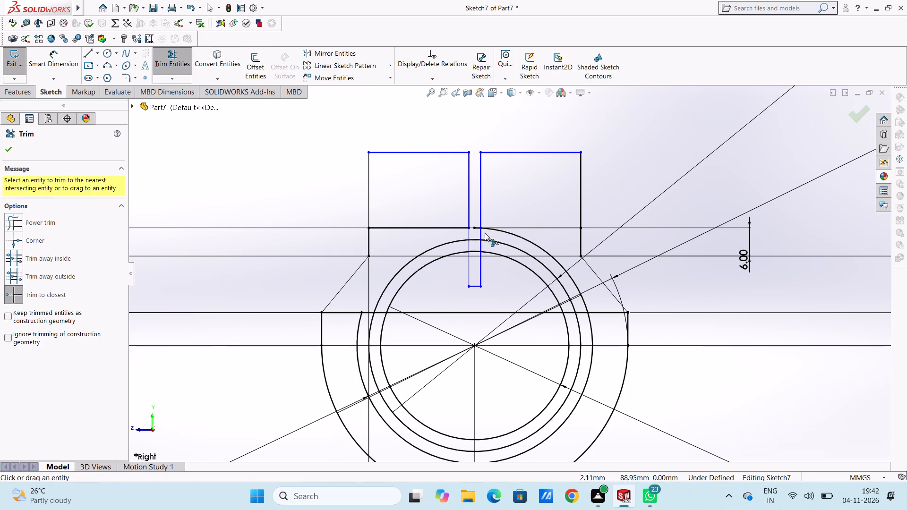
scroll(485, 233, down, 4)
click(475, 230)
click(475, 230)
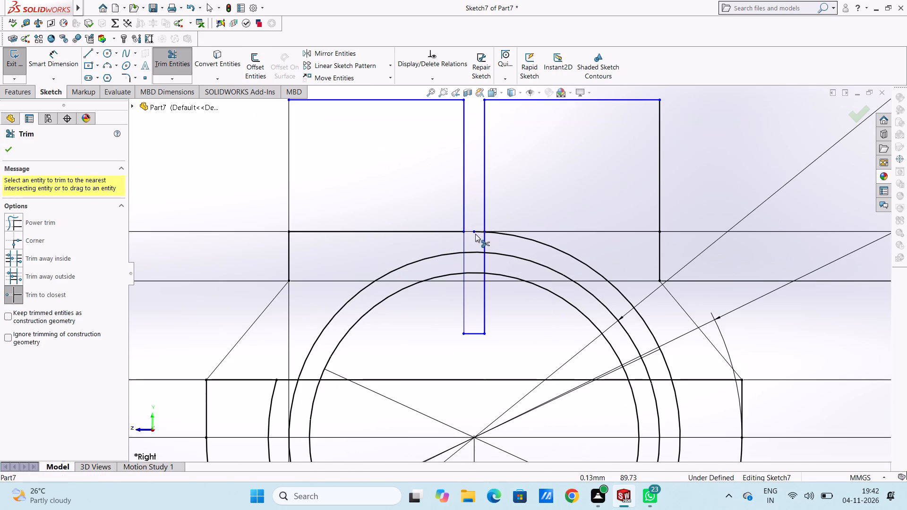
double_click(475, 234)
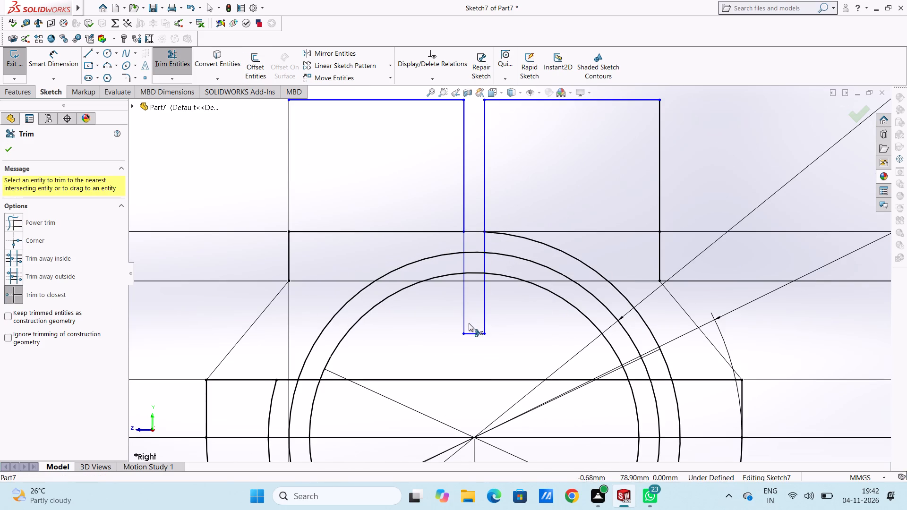
double_click(471, 270)
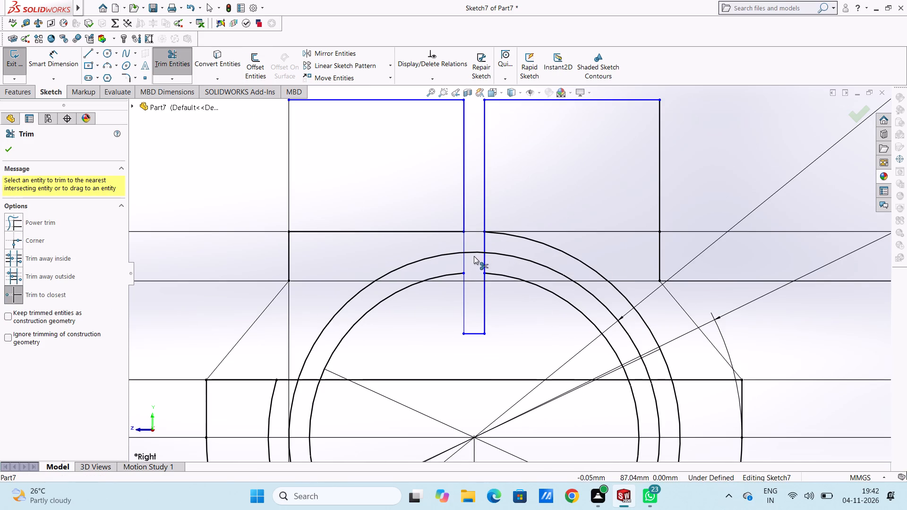
click(474, 254)
click(471, 249)
click(462, 305)
drag(463, 305, 463, 309)
double_click(468, 334)
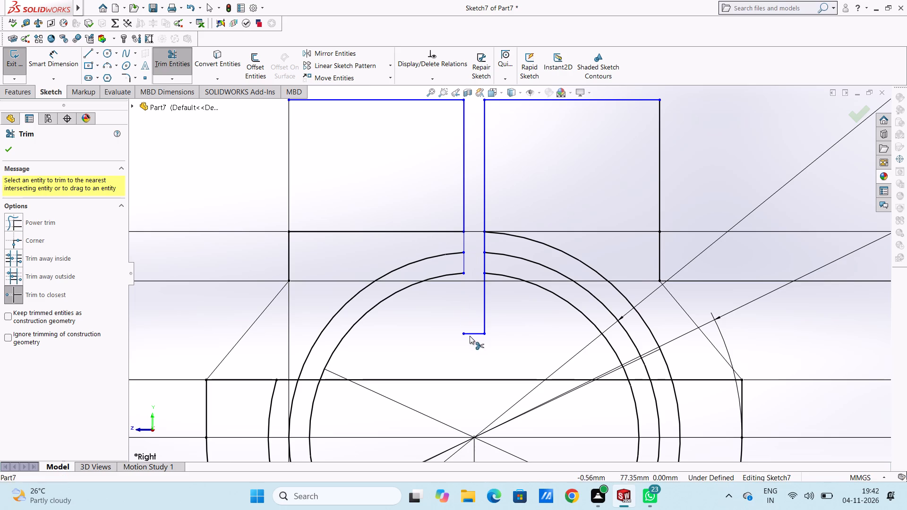
click(483, 326)
click(486, 321)
scroll(483, 299, up, 5)
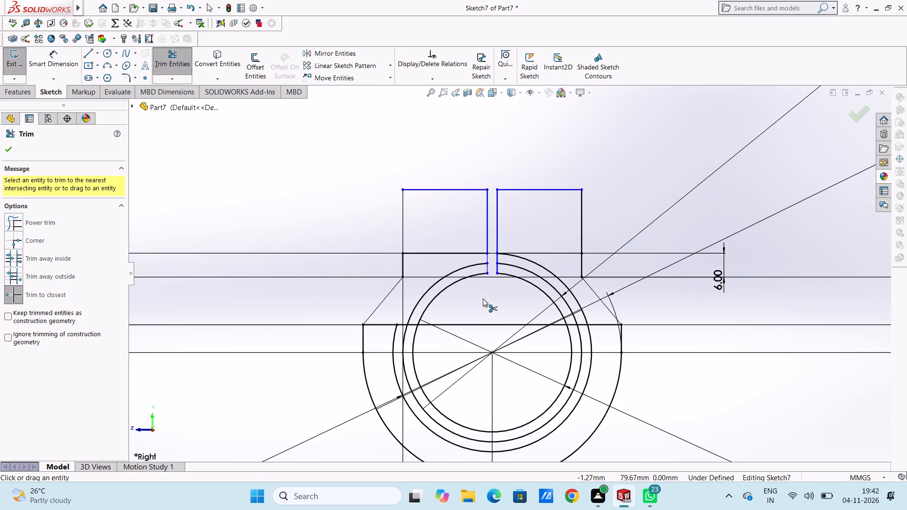
click(9, 145)
click(246, 187)
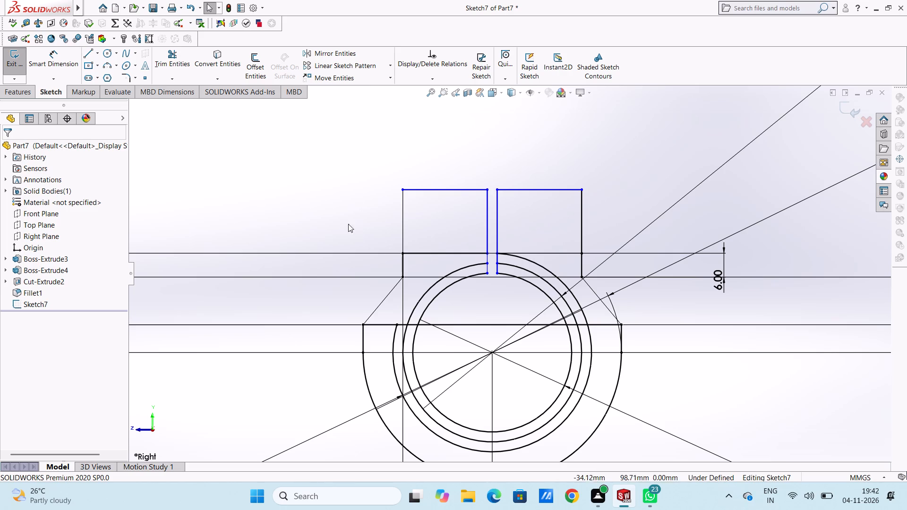
Dimension the lengths of the clamp extension's two top lines, one on each side of the slot.
click(58, 57)
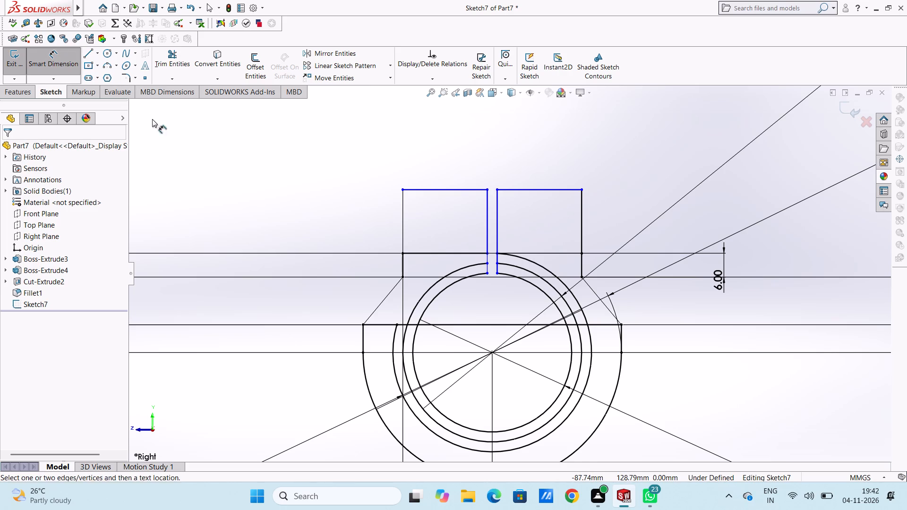
click(426, 191)
scroll(430, 158, up, 4)
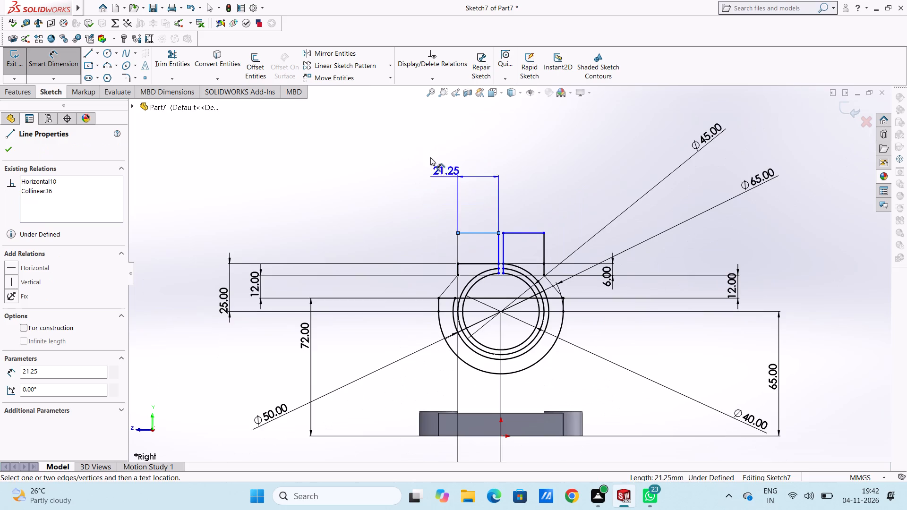
click(394, 155)
click(348, 141)
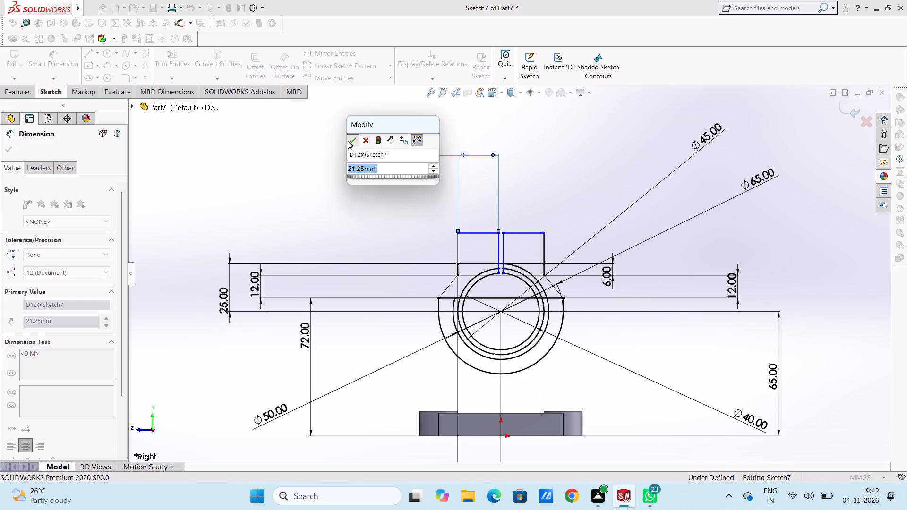
click(335, 146)
click(518, 233)
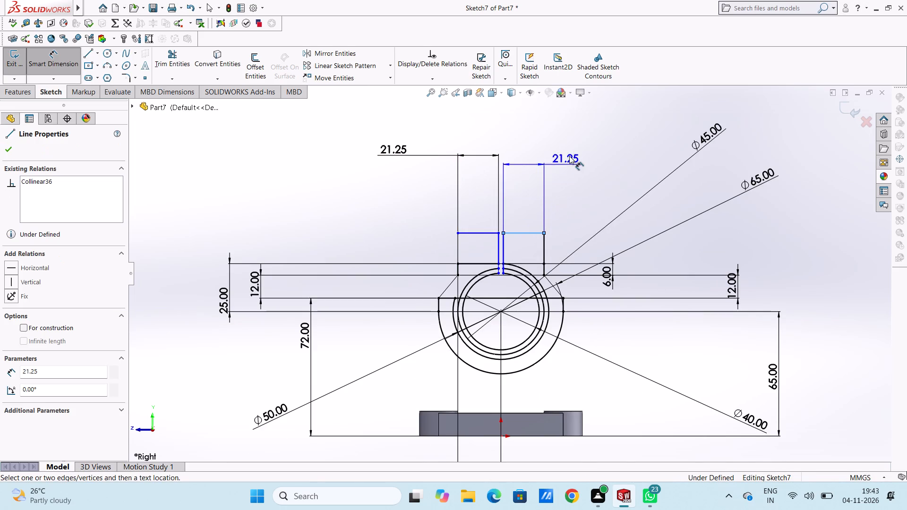
click(575, 156)
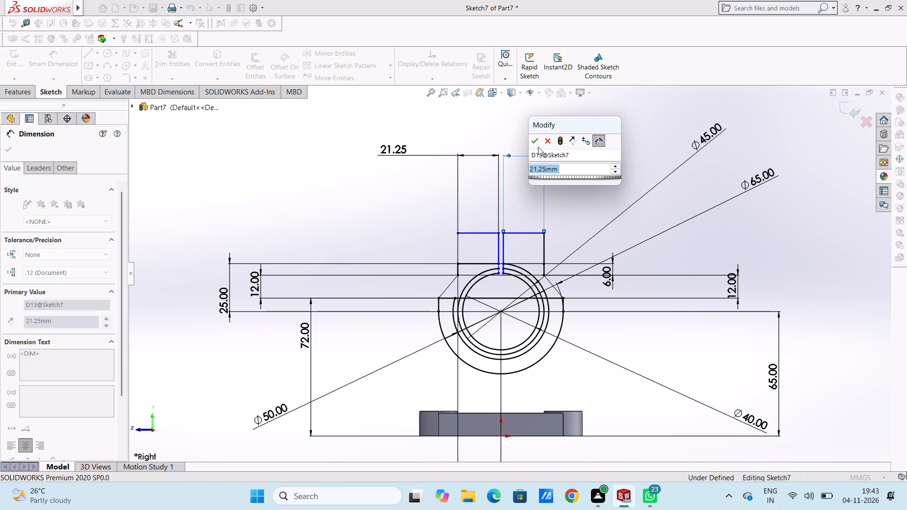
click(534, 145)
click(510, 132)
Dimension the slot's width between its two vertical sides, placing the dimension inside the bore.
scroll(500, 308, down, 2)
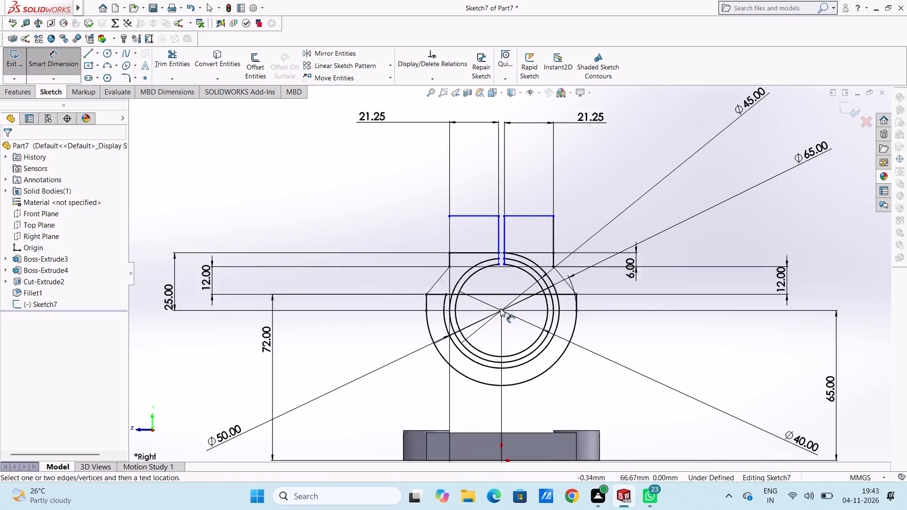
scroll(500, 308, down, 2)
click(498, 179)
click(511, 184)
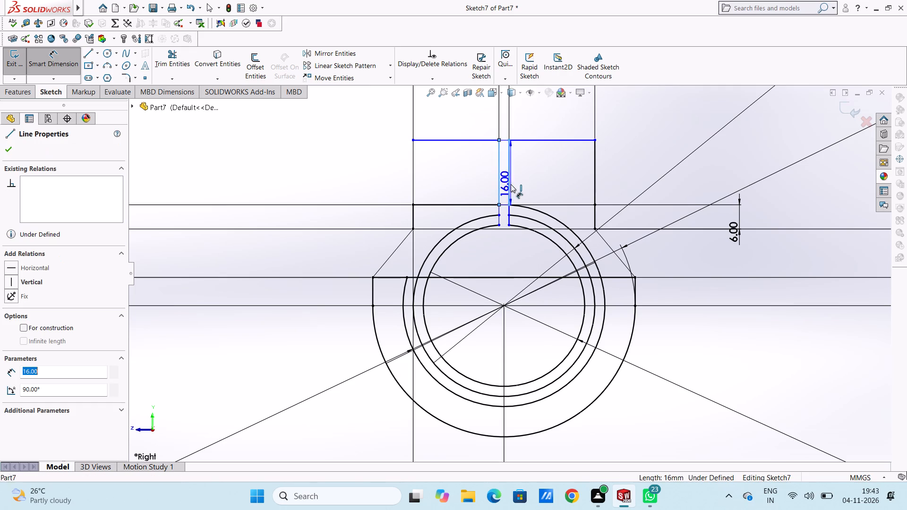
click(531, 337)
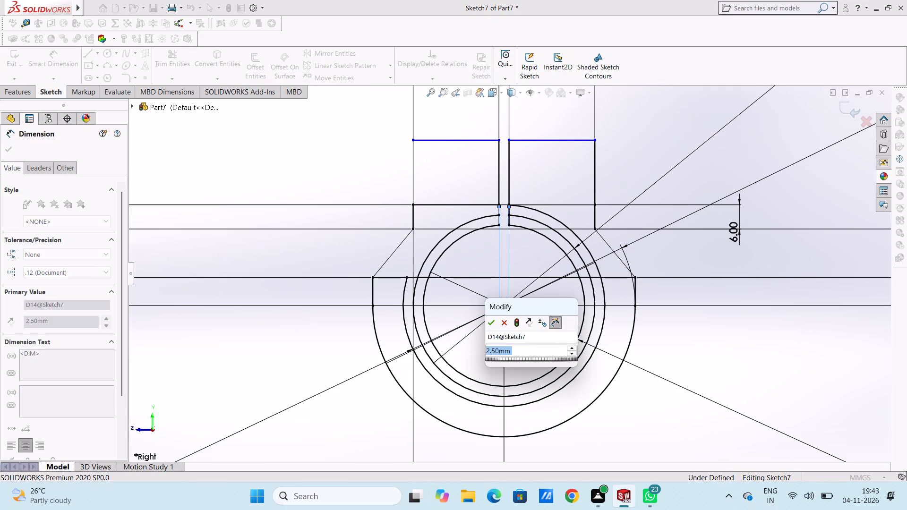
click(493, 315)
click(485, 259)
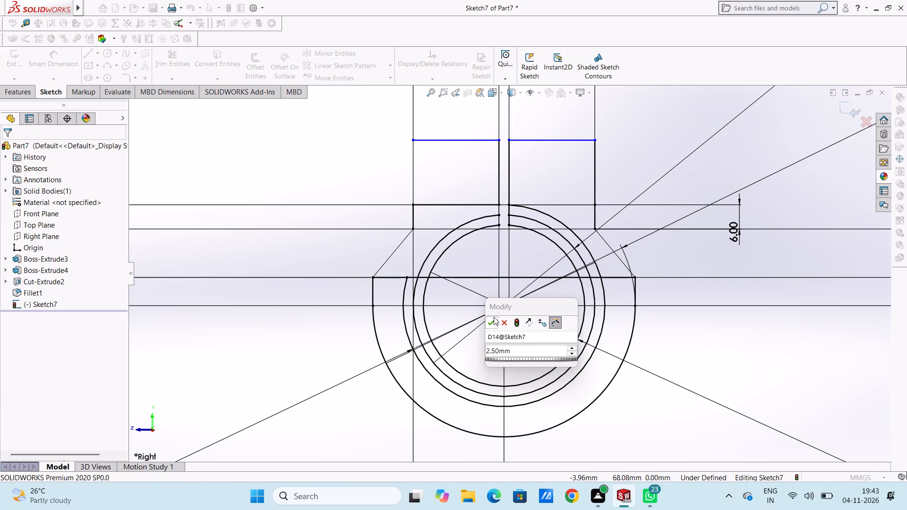
click(492, 320)
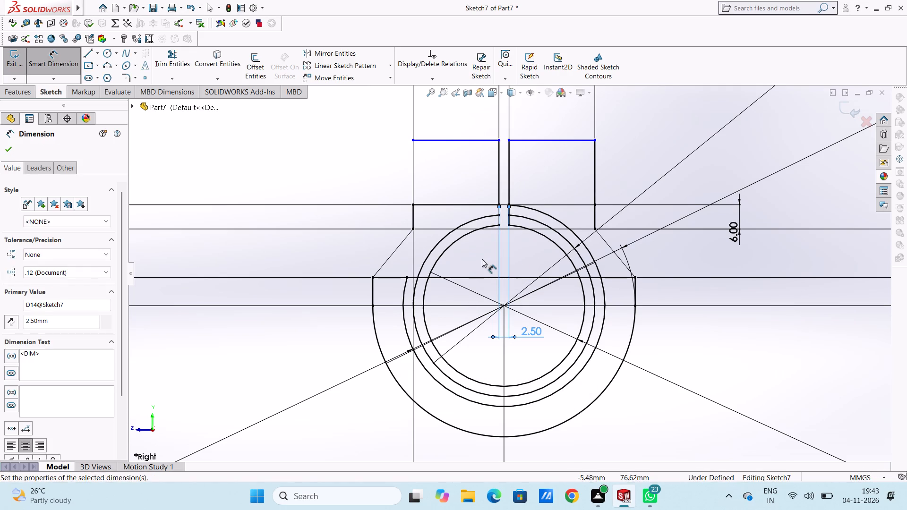
click(482, 259)
Dimension the vertical distance from the slot's lower right endpoint on the inner circle to the clamp extension's top line.
scroll(482, 259, up, 3)
scroll(549, 255, down, 4)
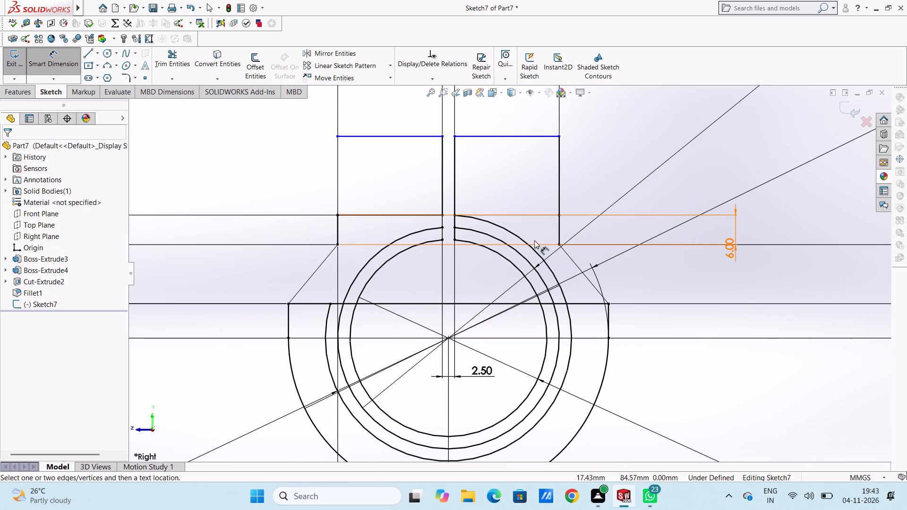
click(456, 240)
scroll(542, 161, up, 2)
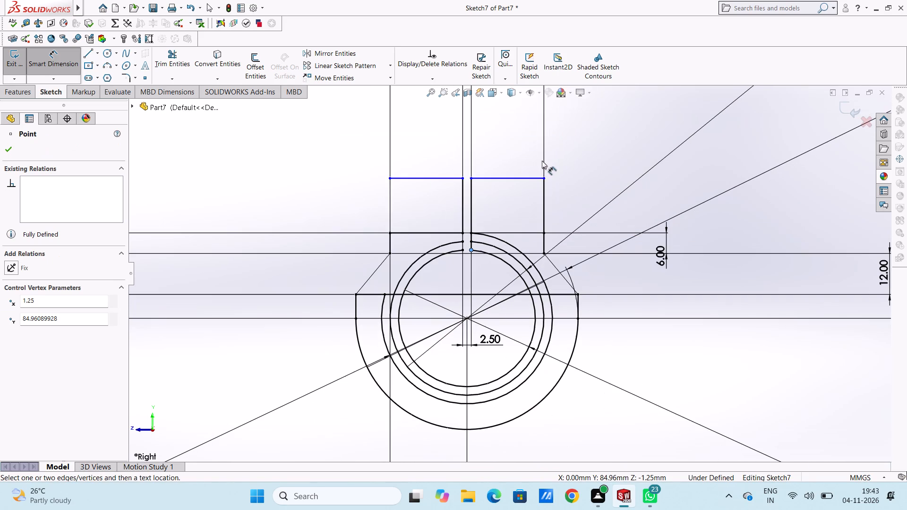
click(530, 177)
click(745, 225)
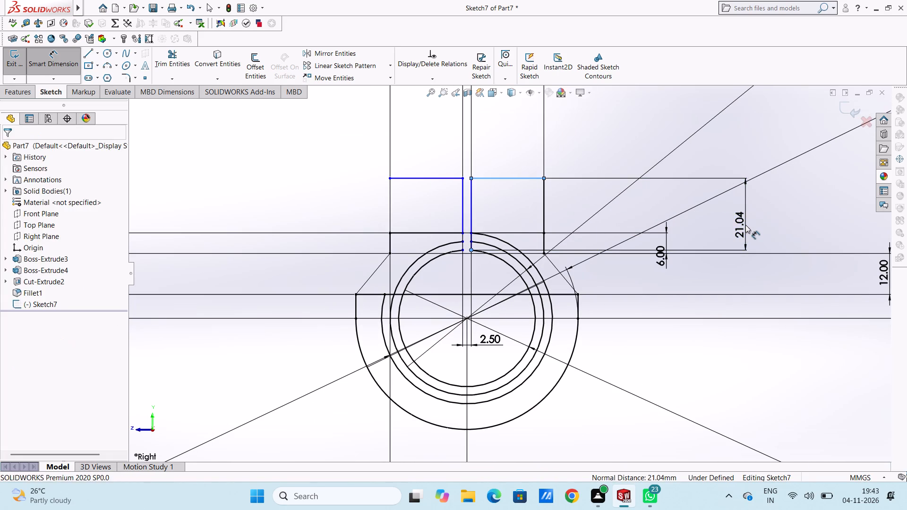
click(701, 212)
click(670, 202)
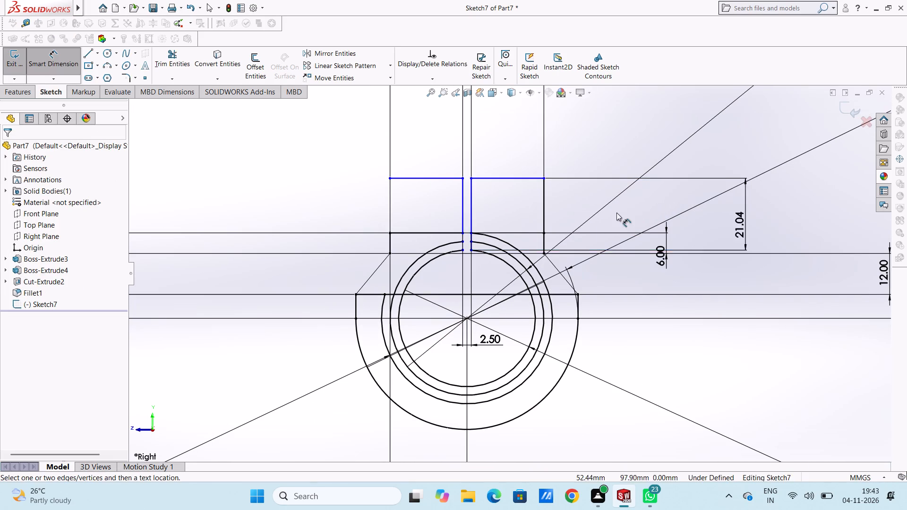
scroll(585, 214, up, 4)
scroll(495, 272, down, 6)
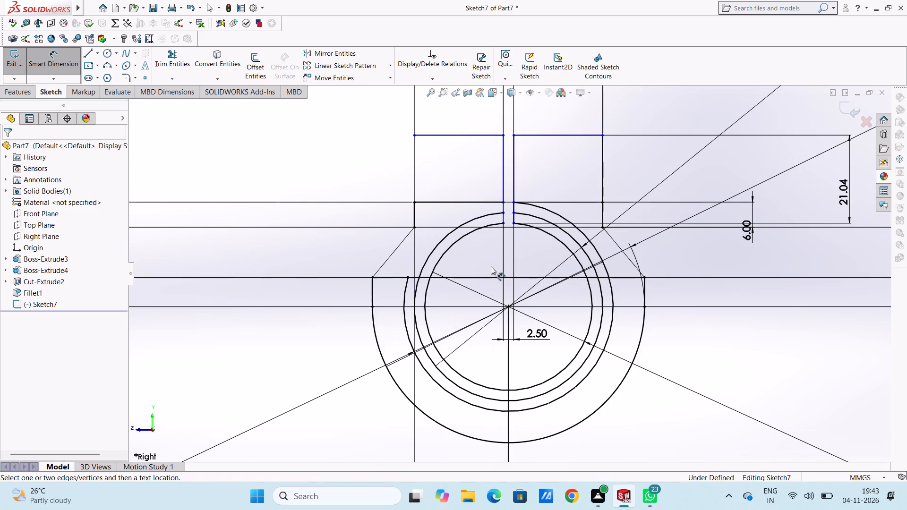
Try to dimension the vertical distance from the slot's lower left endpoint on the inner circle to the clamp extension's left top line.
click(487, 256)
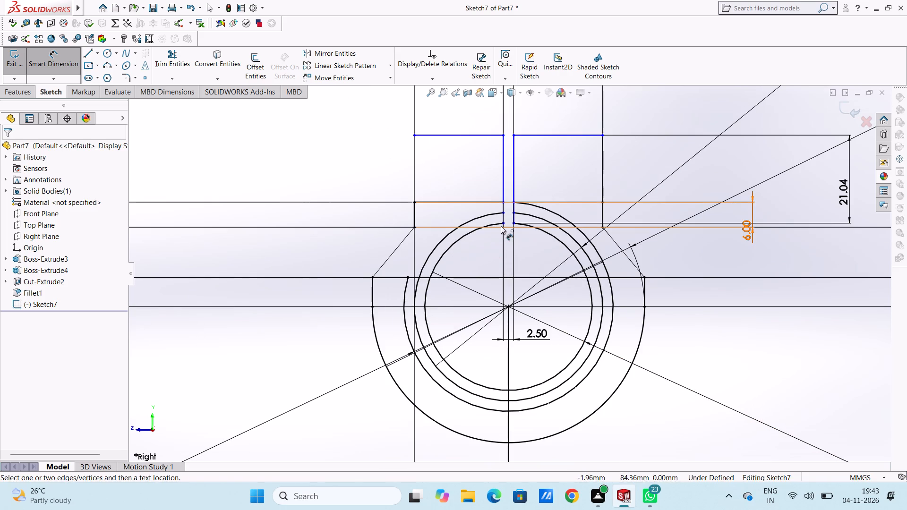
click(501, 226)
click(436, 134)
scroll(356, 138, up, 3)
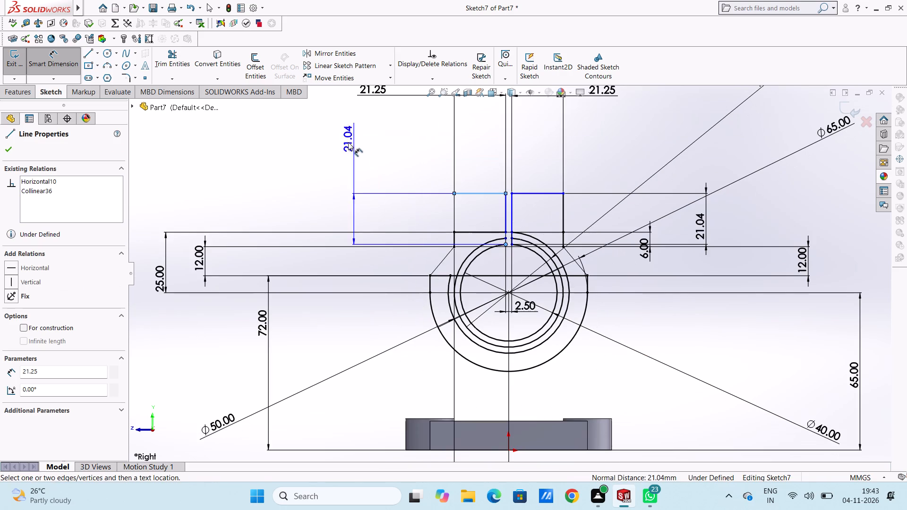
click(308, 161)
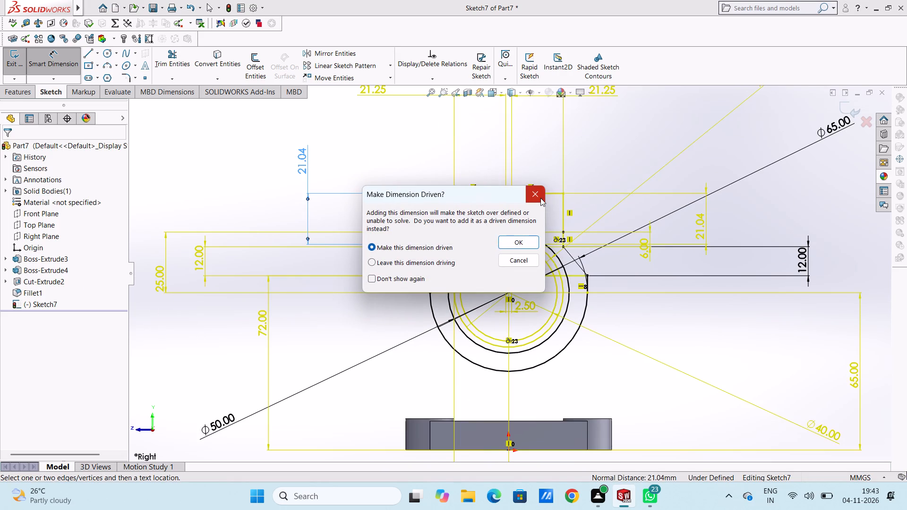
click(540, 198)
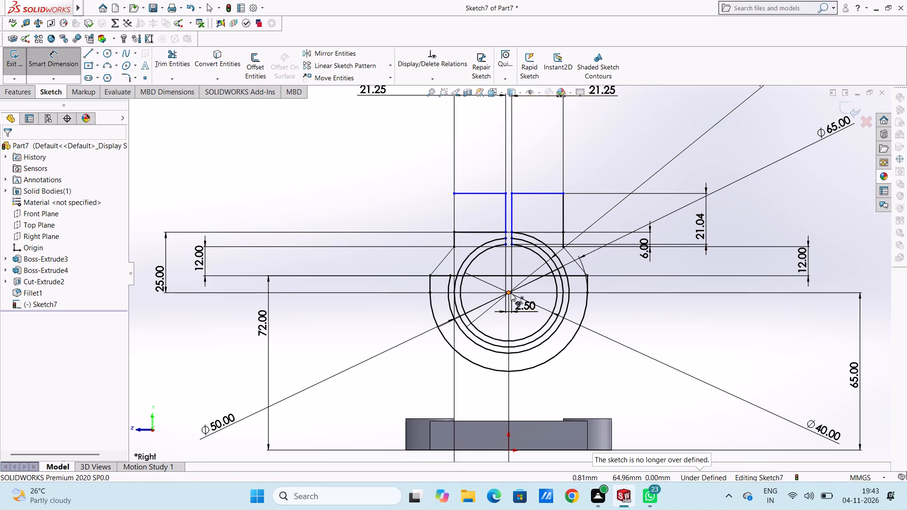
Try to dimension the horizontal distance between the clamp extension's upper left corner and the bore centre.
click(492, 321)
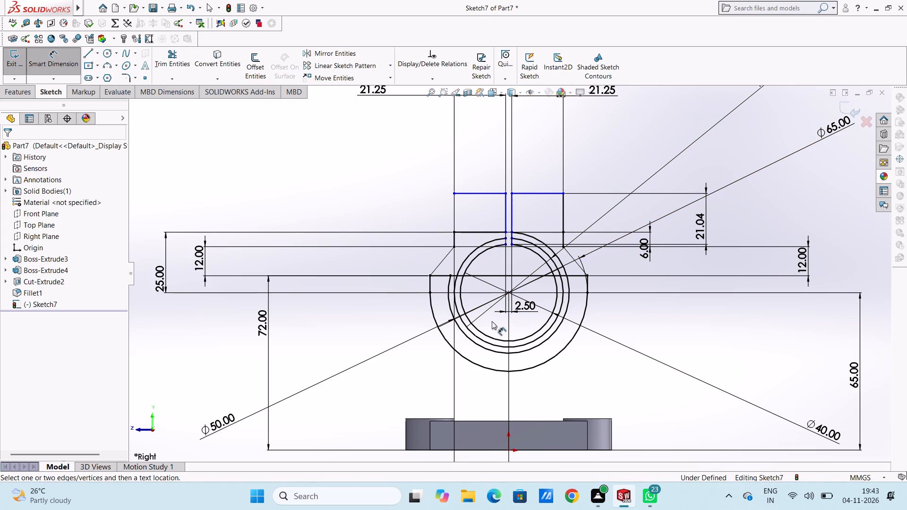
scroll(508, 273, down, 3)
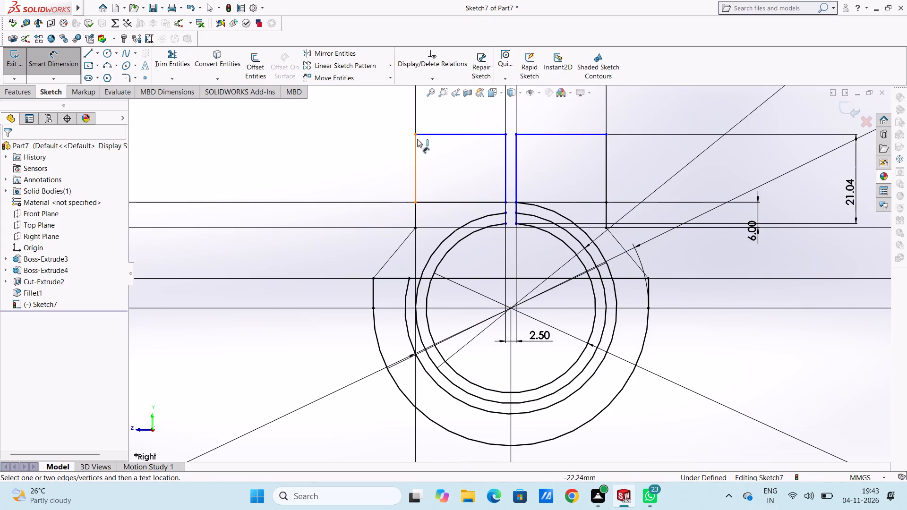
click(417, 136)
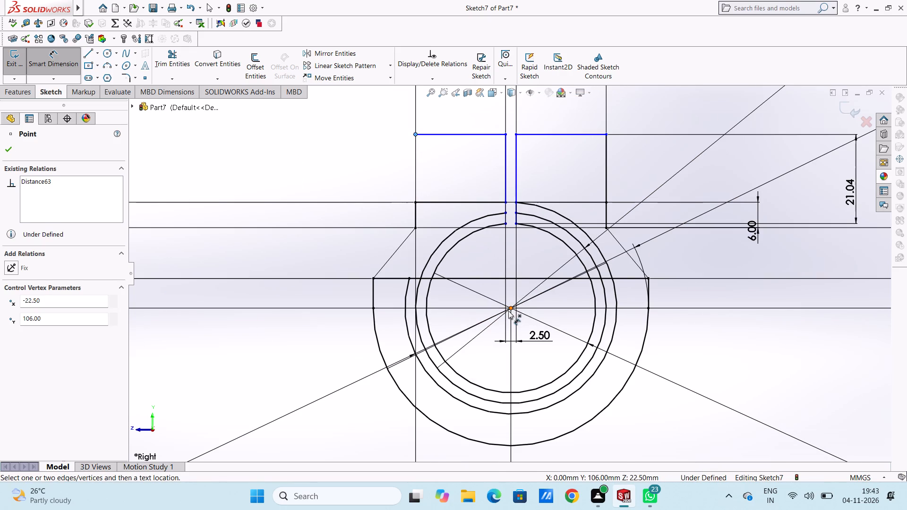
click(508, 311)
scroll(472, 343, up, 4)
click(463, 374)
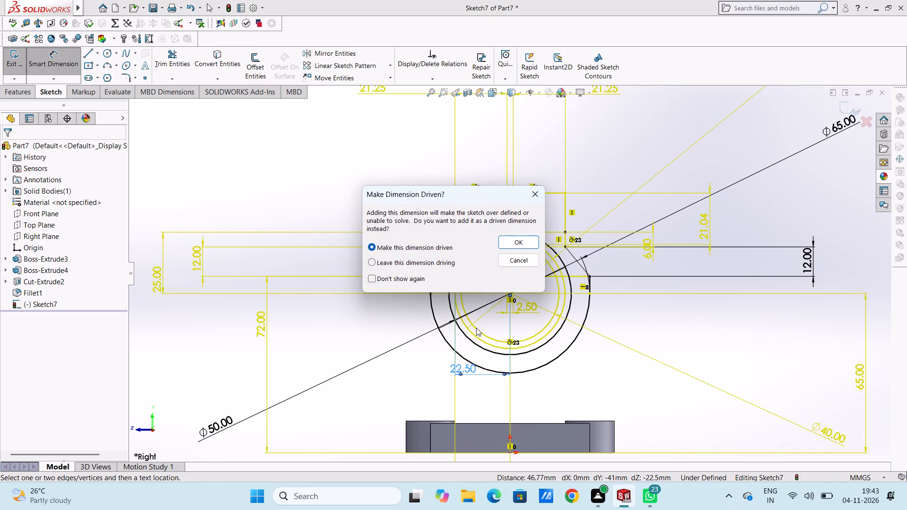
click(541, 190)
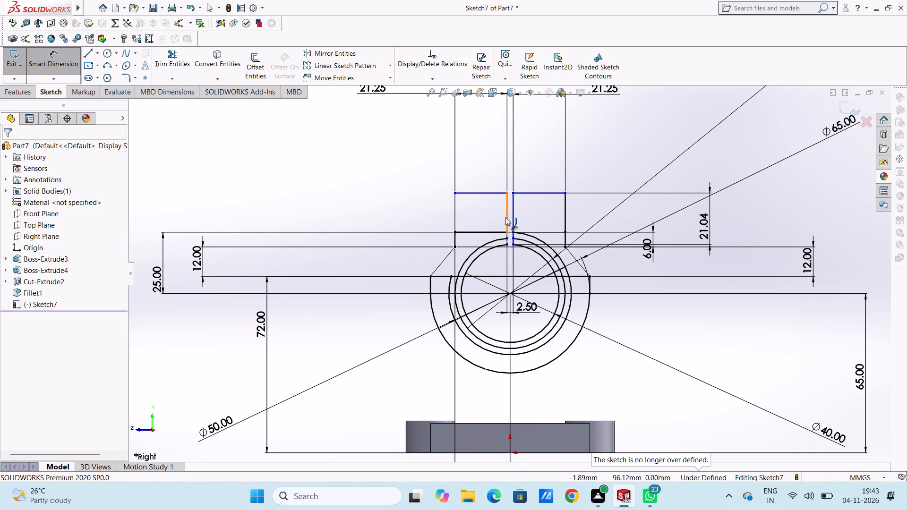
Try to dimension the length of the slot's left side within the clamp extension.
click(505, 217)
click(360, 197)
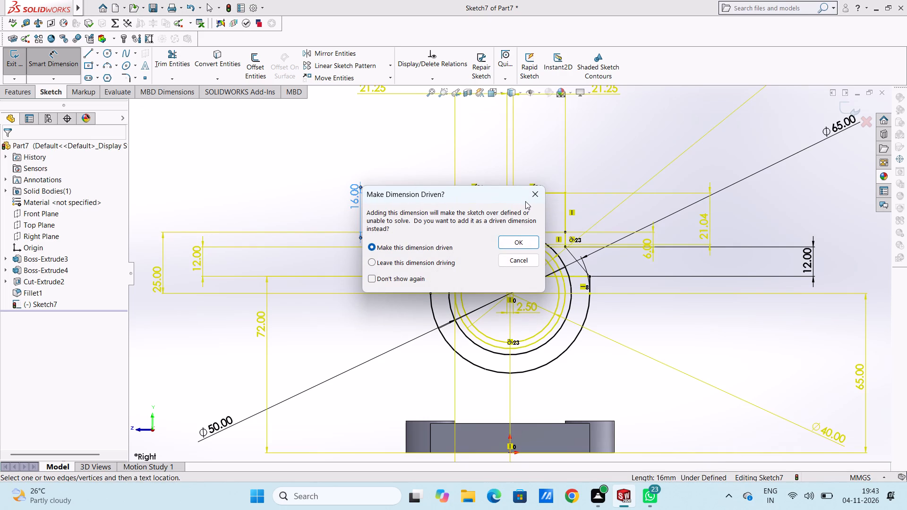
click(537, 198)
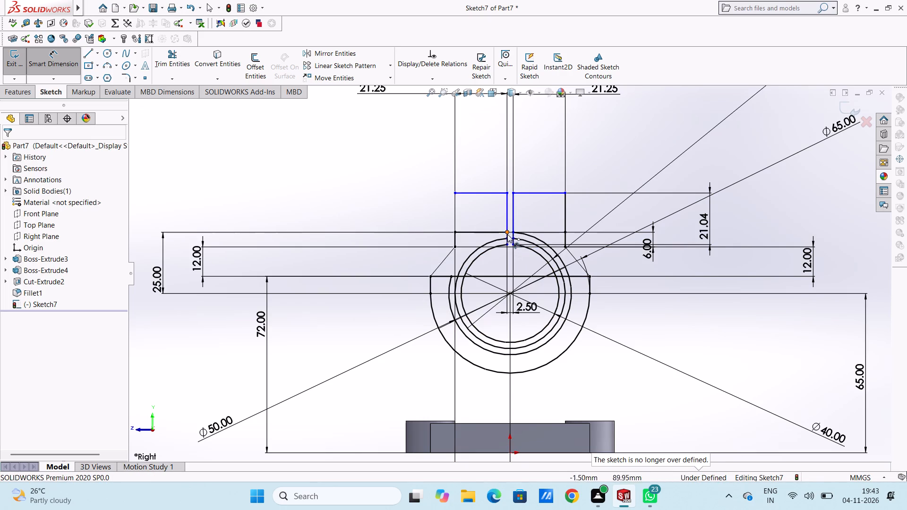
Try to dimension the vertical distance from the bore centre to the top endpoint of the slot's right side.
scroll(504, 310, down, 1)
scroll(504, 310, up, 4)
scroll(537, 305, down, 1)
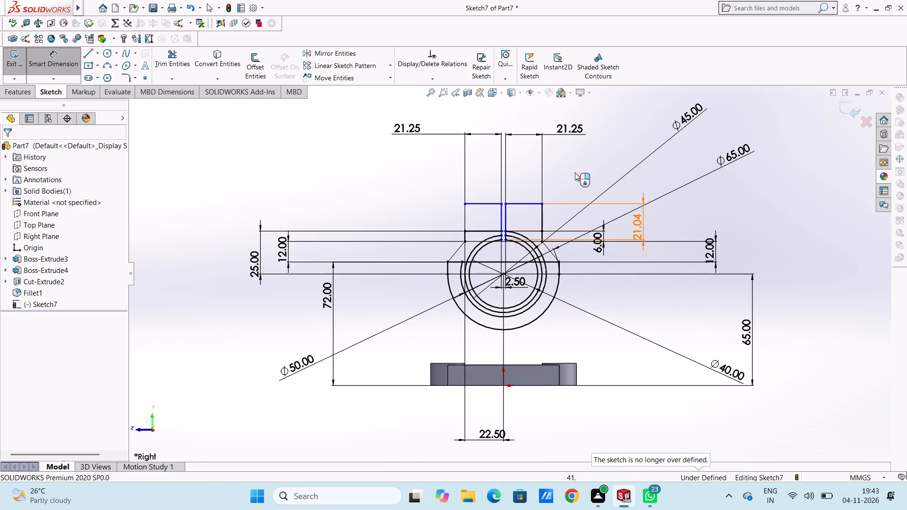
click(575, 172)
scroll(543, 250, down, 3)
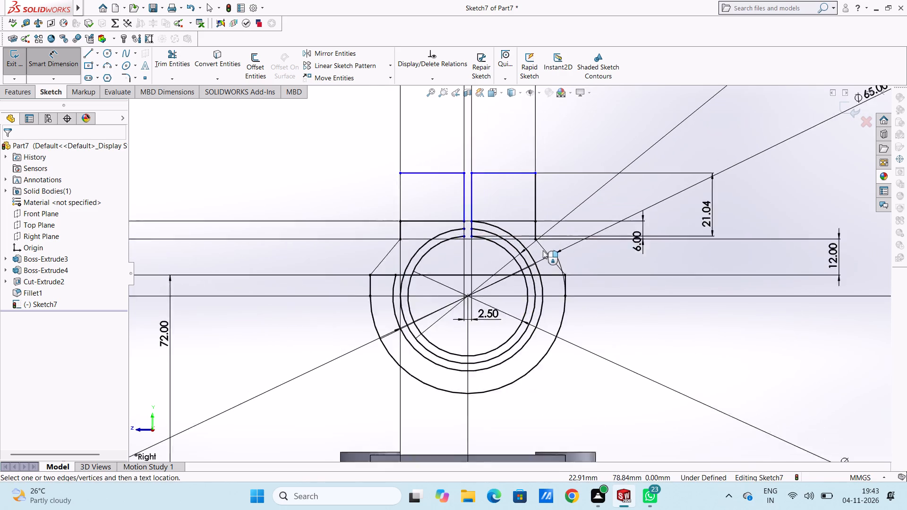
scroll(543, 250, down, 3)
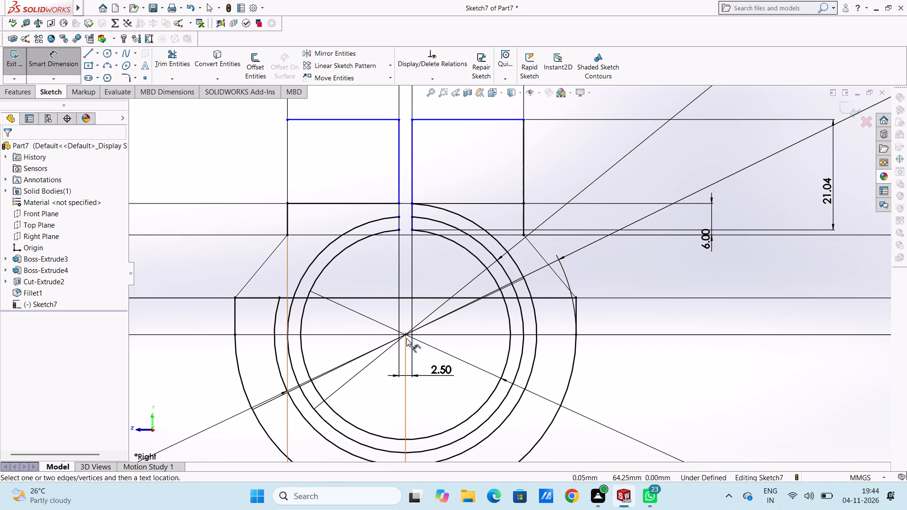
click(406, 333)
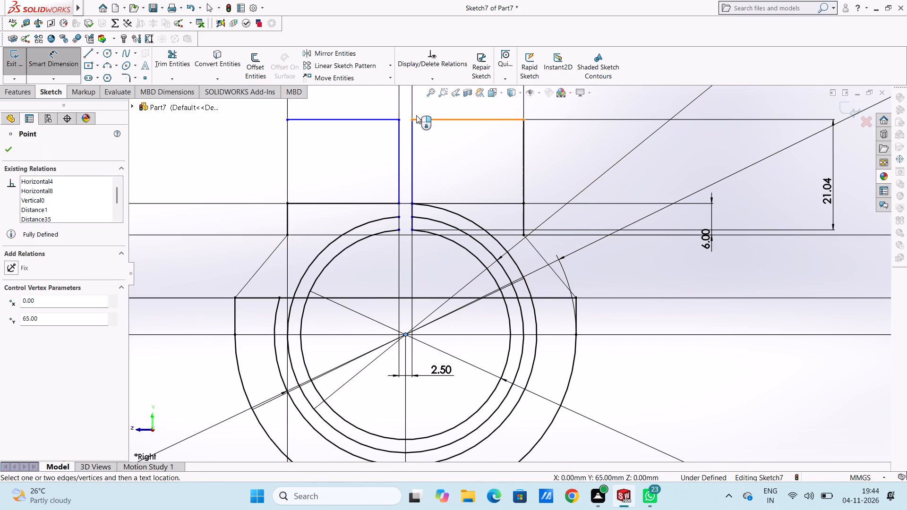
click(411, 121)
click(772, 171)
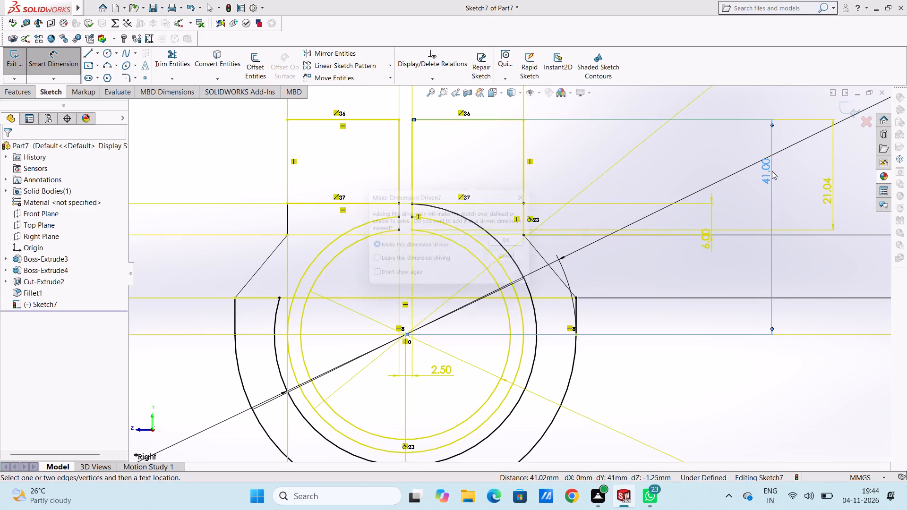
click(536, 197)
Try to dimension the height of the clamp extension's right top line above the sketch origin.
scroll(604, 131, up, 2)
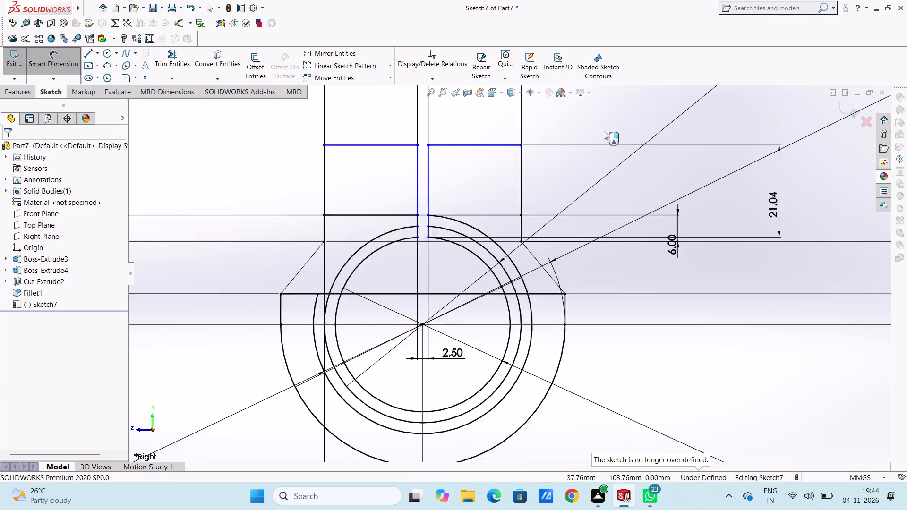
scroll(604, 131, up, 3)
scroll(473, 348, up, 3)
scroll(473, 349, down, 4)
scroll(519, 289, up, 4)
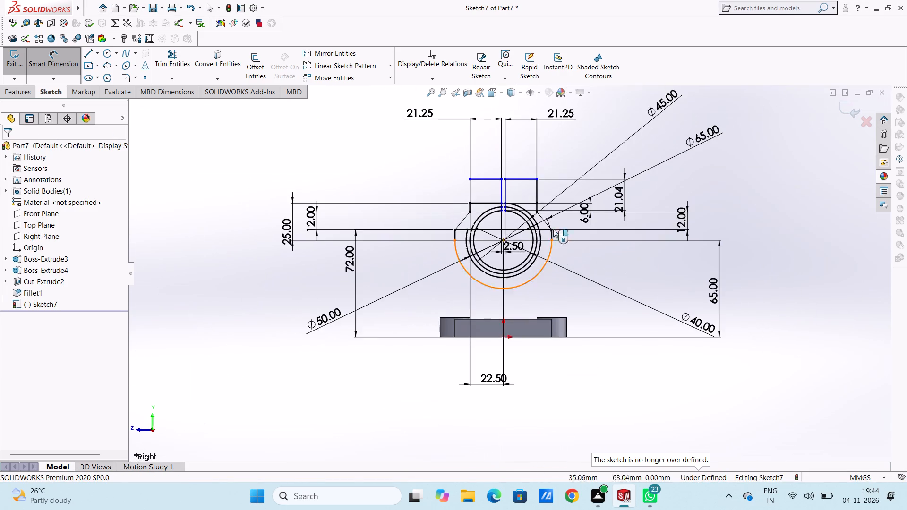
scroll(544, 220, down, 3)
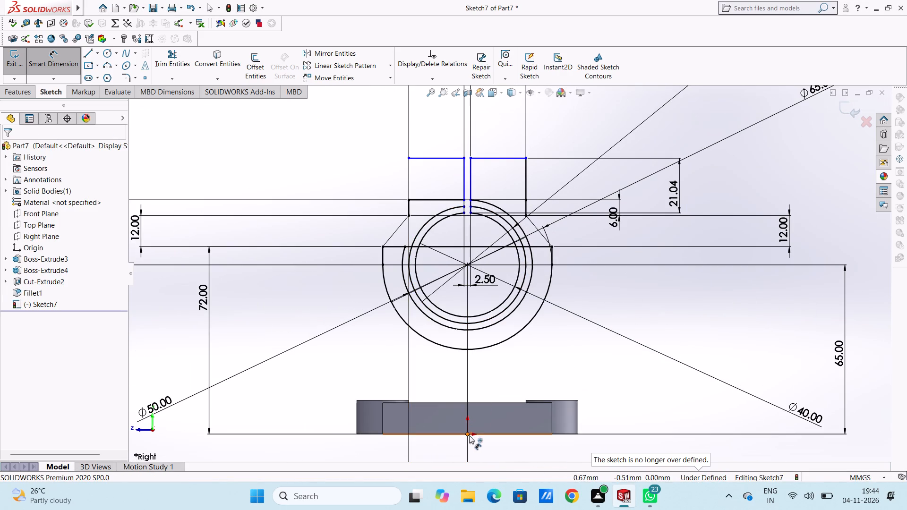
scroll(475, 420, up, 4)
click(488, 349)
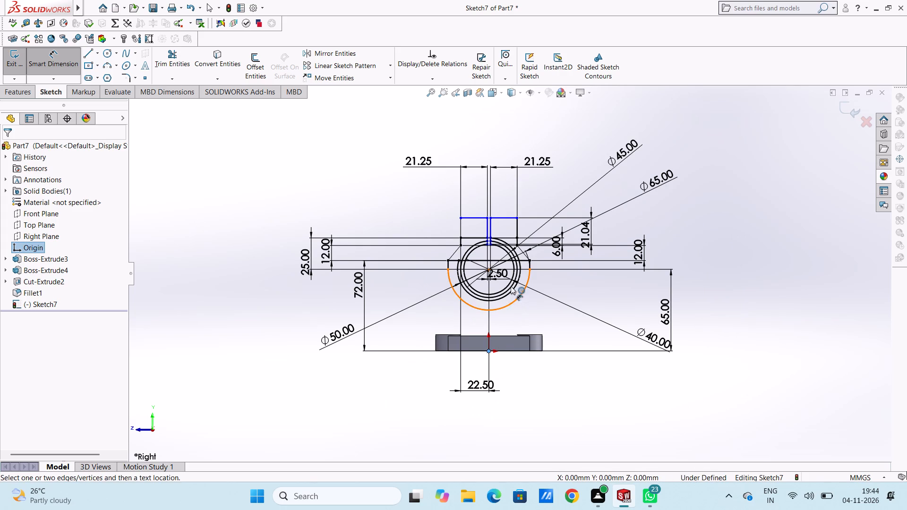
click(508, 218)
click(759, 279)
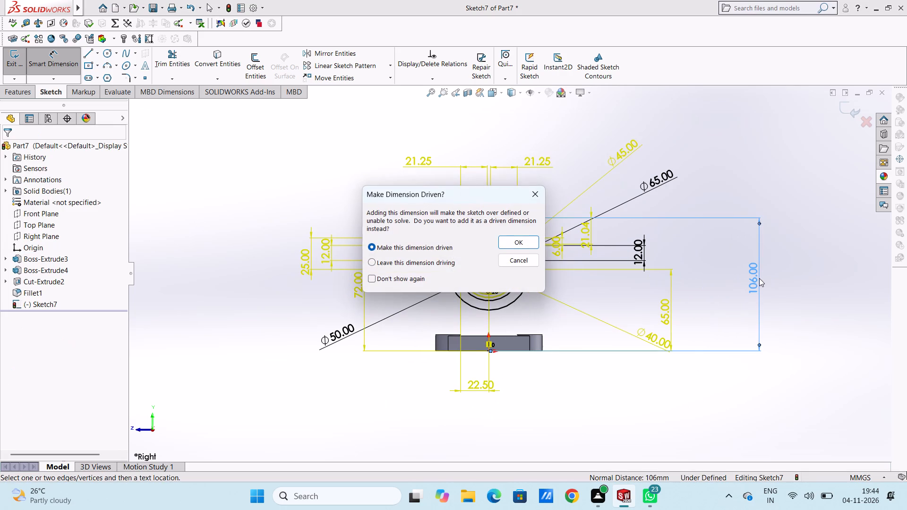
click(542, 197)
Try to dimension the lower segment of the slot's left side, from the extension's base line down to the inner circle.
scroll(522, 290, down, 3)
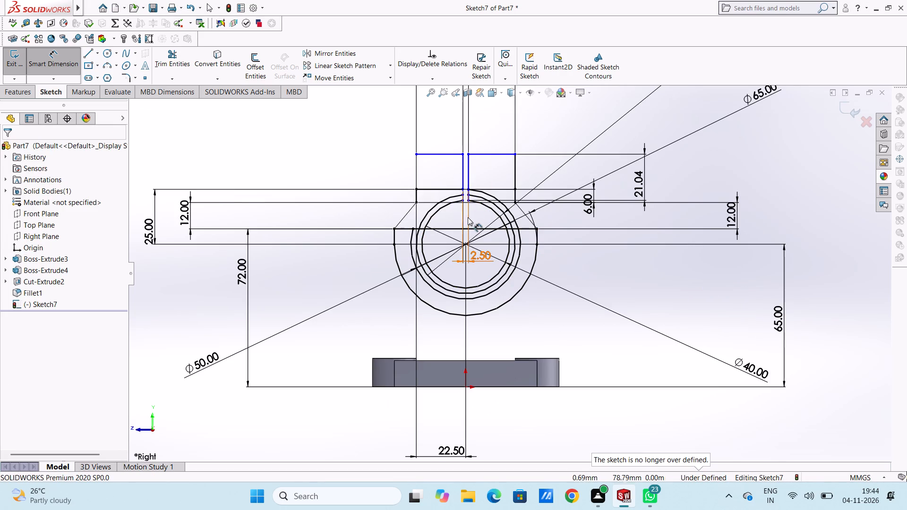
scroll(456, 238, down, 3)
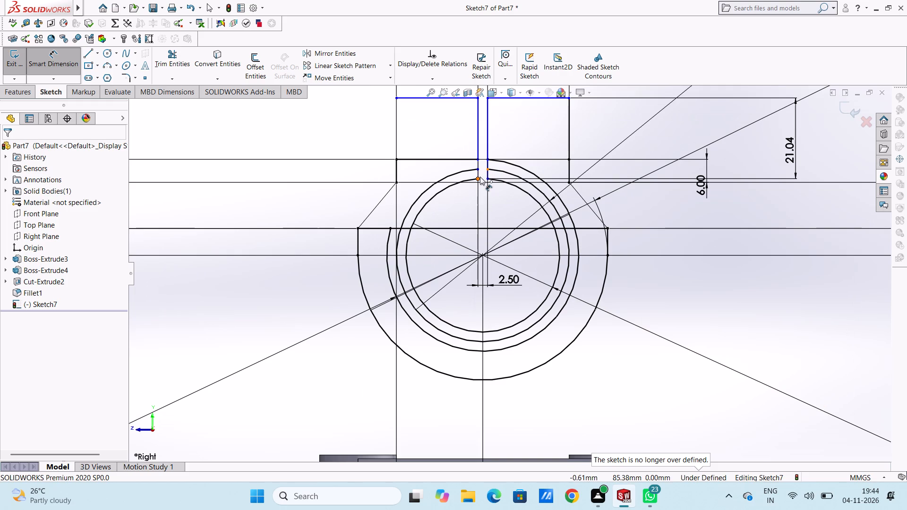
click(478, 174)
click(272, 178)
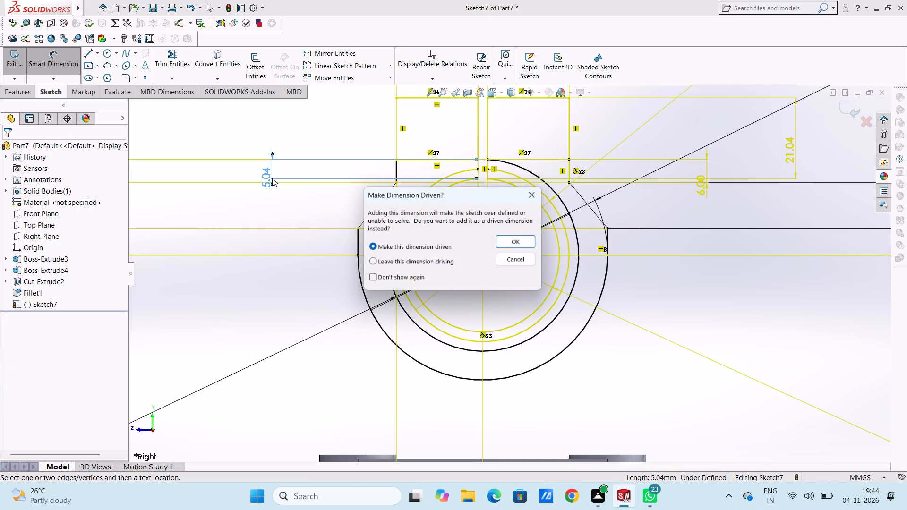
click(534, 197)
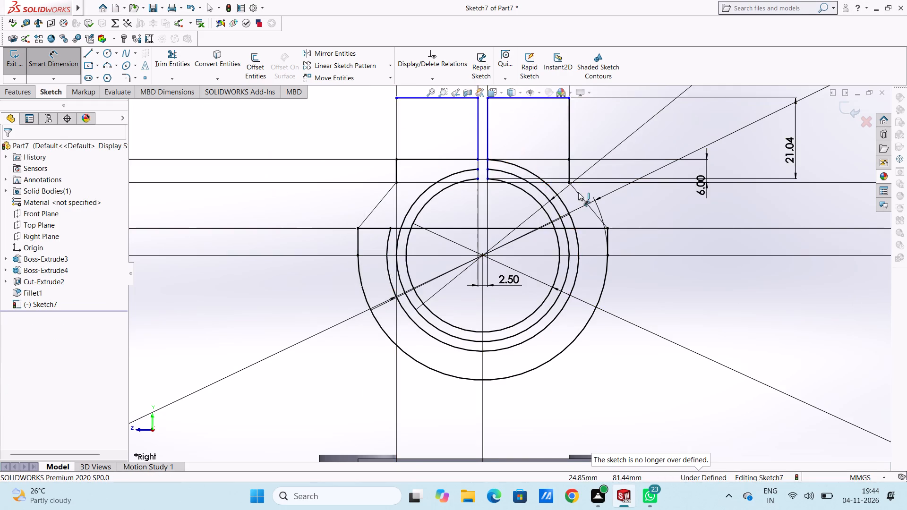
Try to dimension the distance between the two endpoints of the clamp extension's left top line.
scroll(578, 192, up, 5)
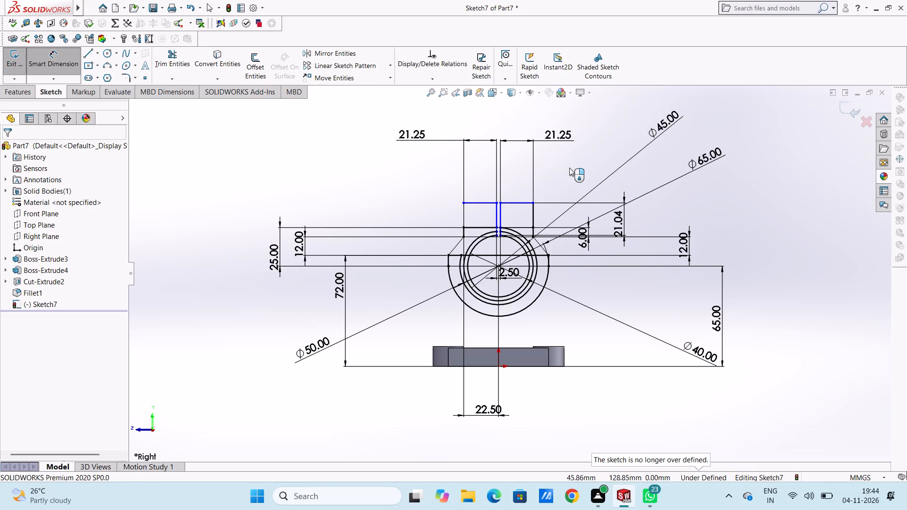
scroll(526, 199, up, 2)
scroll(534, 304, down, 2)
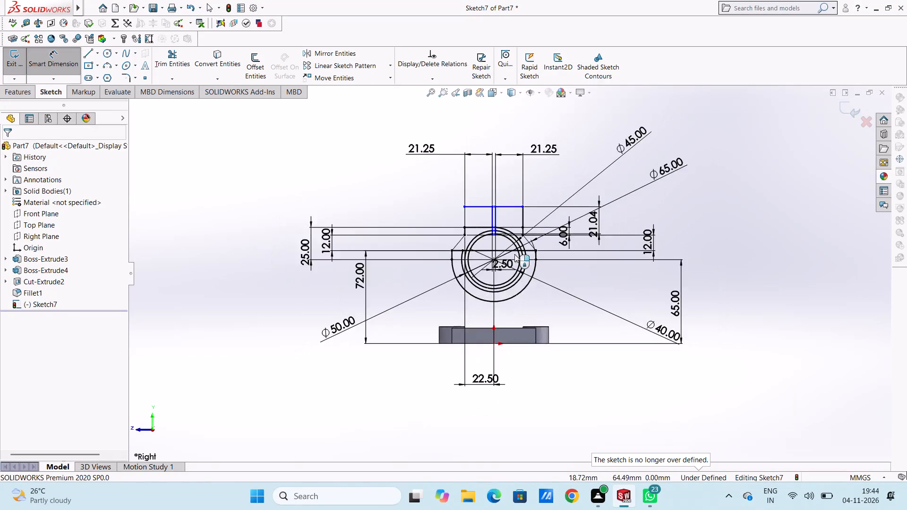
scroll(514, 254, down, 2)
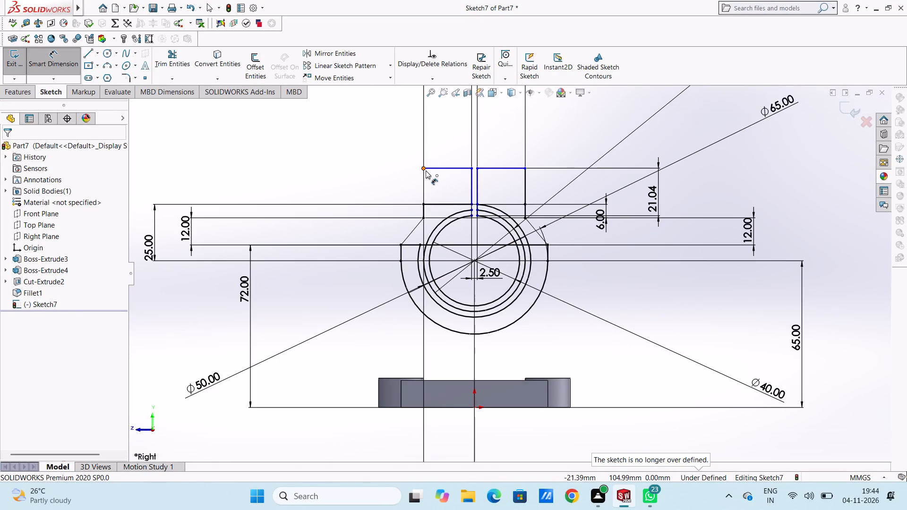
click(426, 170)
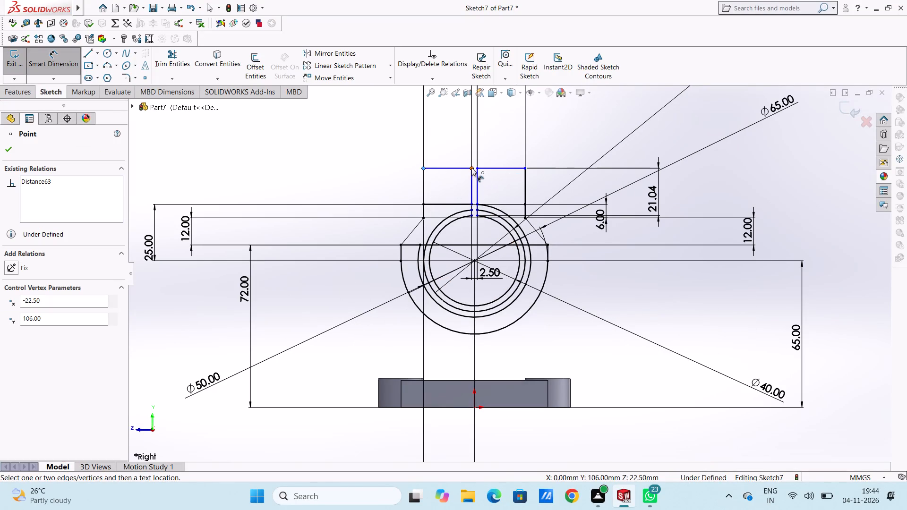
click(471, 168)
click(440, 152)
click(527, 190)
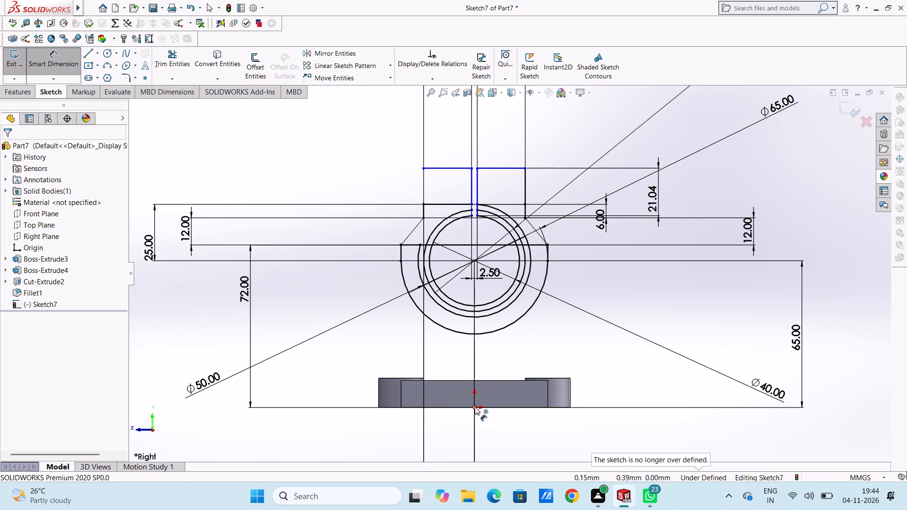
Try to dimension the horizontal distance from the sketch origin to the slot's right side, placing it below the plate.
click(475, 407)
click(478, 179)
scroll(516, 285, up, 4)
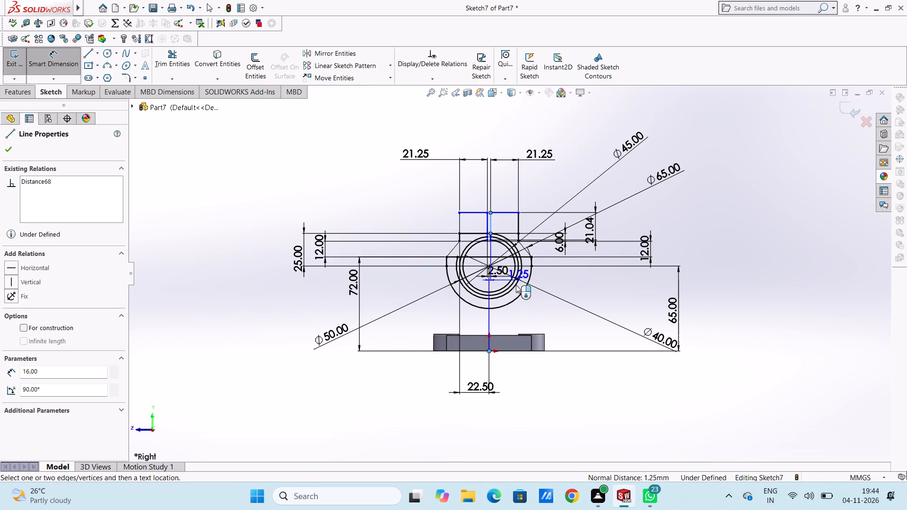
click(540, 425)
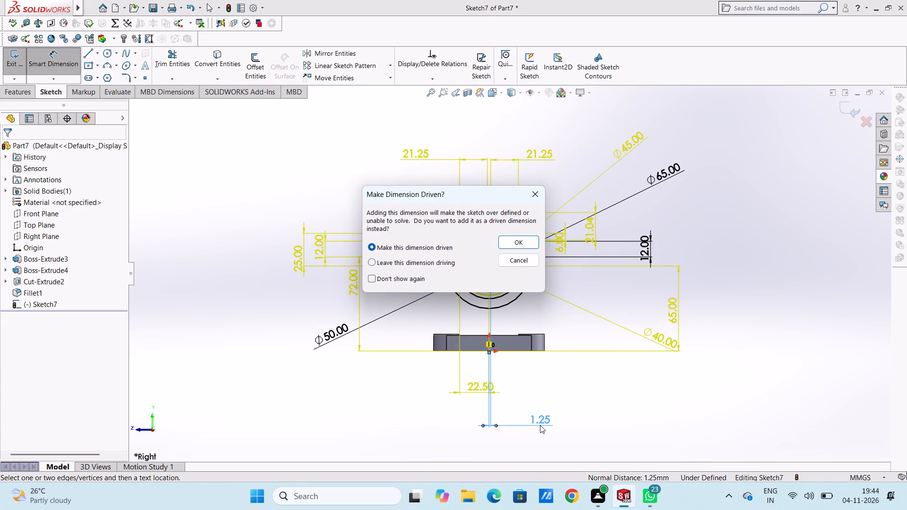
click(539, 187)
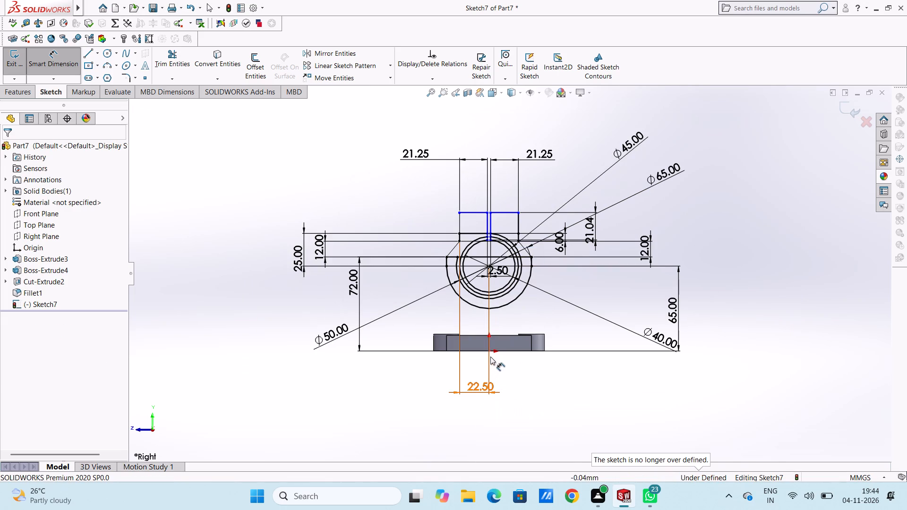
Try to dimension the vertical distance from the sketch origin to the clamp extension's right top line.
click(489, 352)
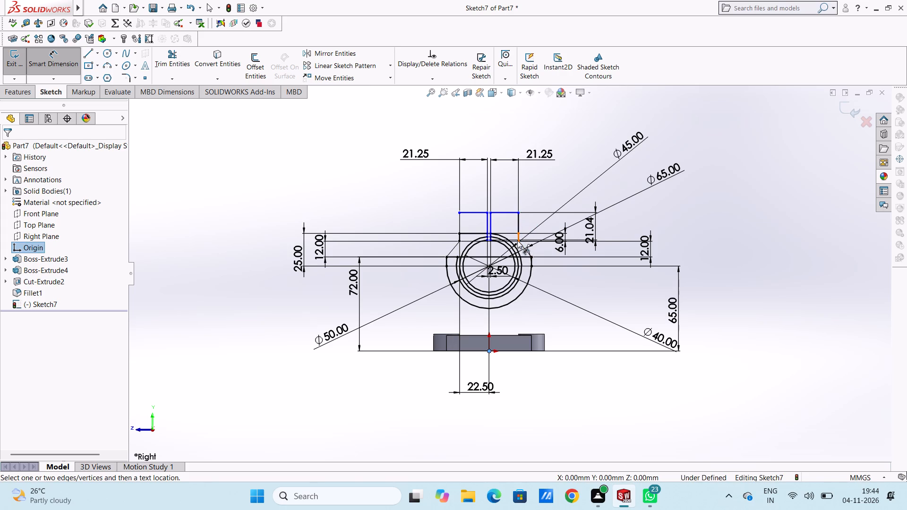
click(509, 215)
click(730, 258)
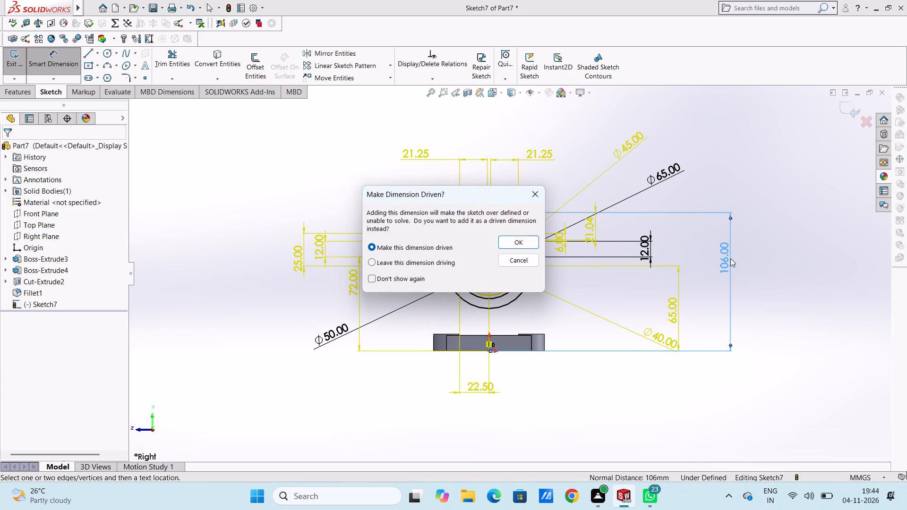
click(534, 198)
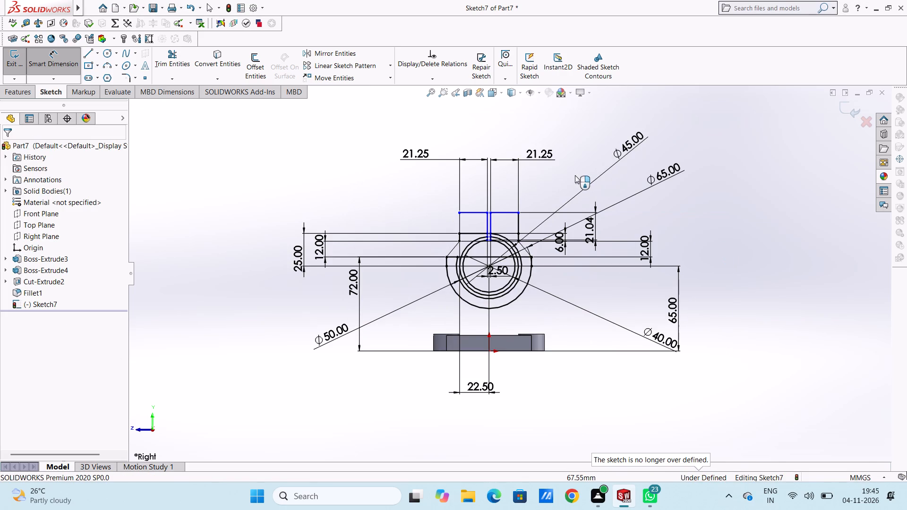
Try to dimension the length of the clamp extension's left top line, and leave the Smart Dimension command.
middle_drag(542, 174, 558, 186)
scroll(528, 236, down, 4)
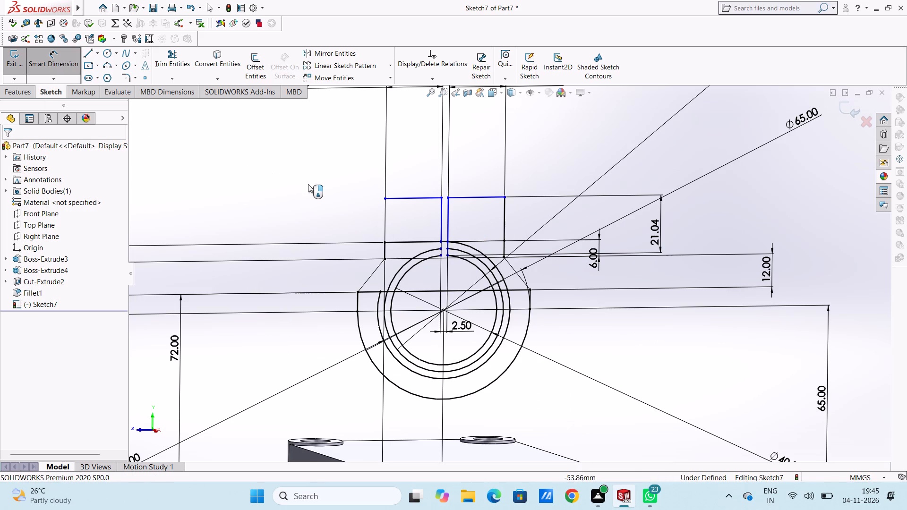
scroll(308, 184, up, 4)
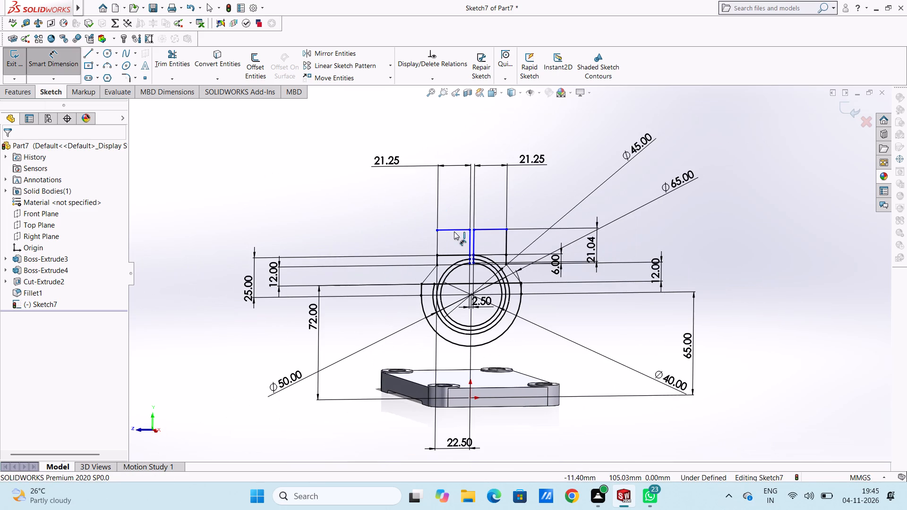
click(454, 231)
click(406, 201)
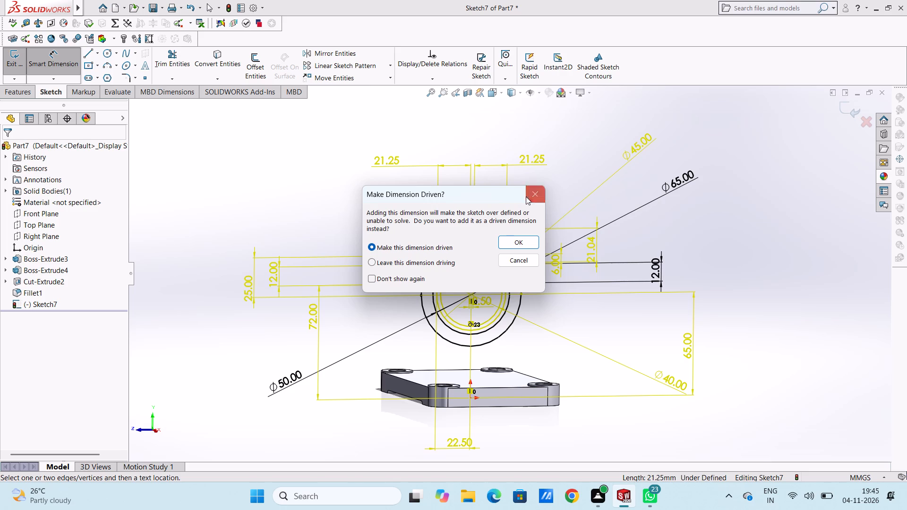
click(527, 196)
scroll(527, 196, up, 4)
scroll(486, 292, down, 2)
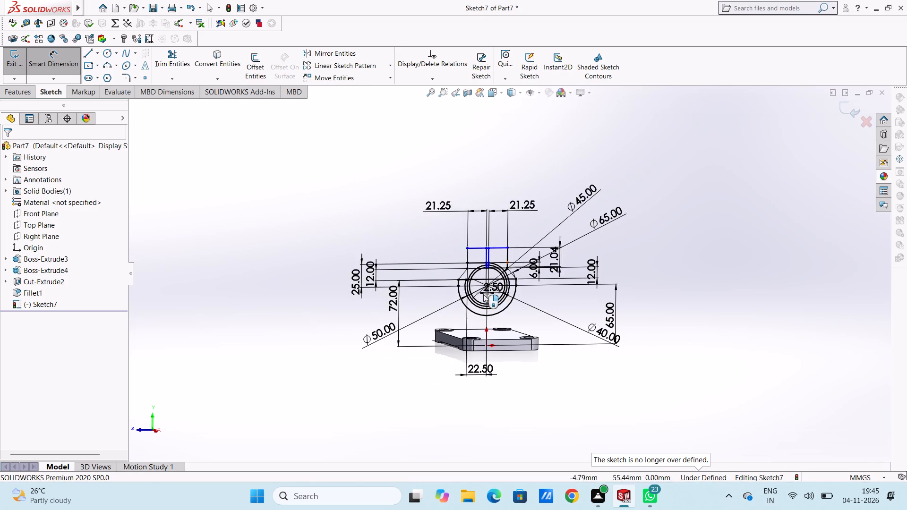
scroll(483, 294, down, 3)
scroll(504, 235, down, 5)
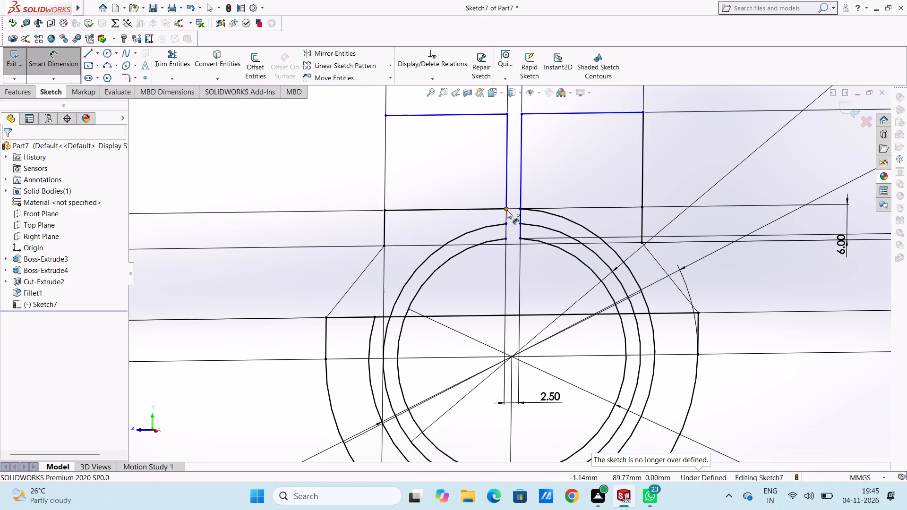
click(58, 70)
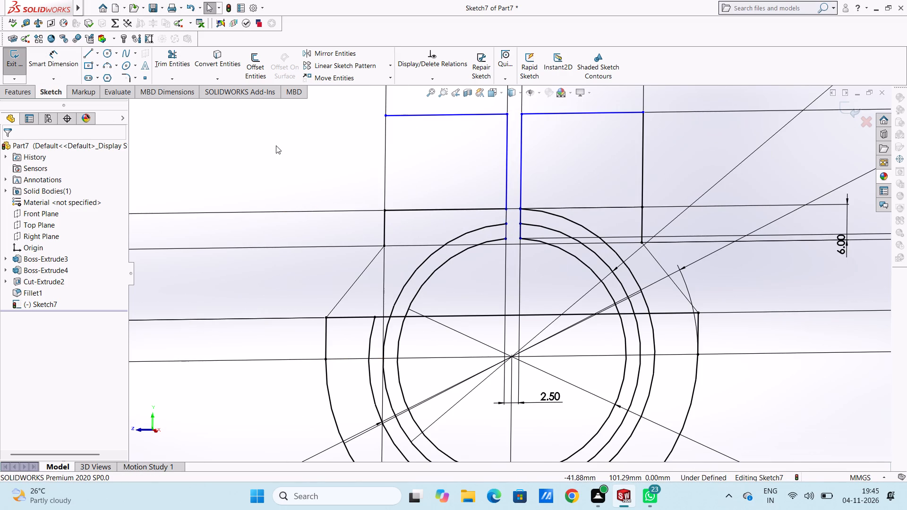
Add a Fix relation to the outer endpoint of the clamp extension's left top line.
scroll(276, 145, up, 2)
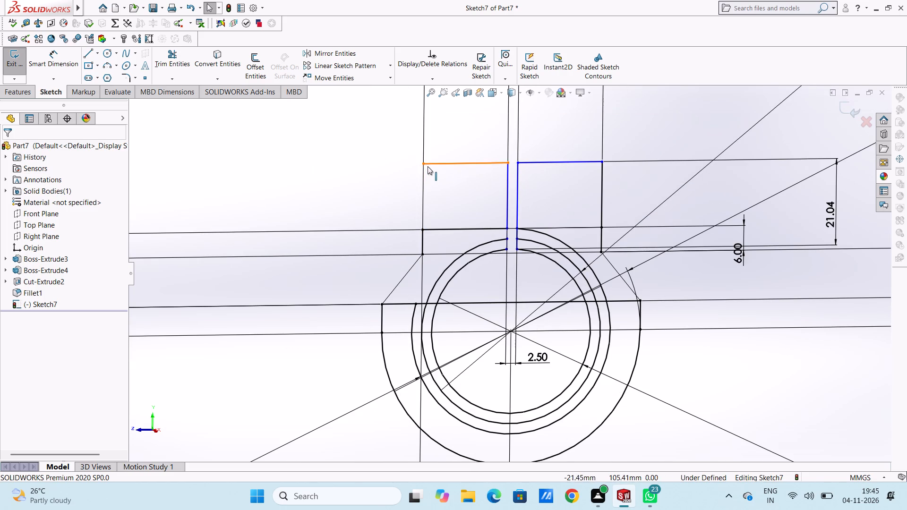
click(422, 164)
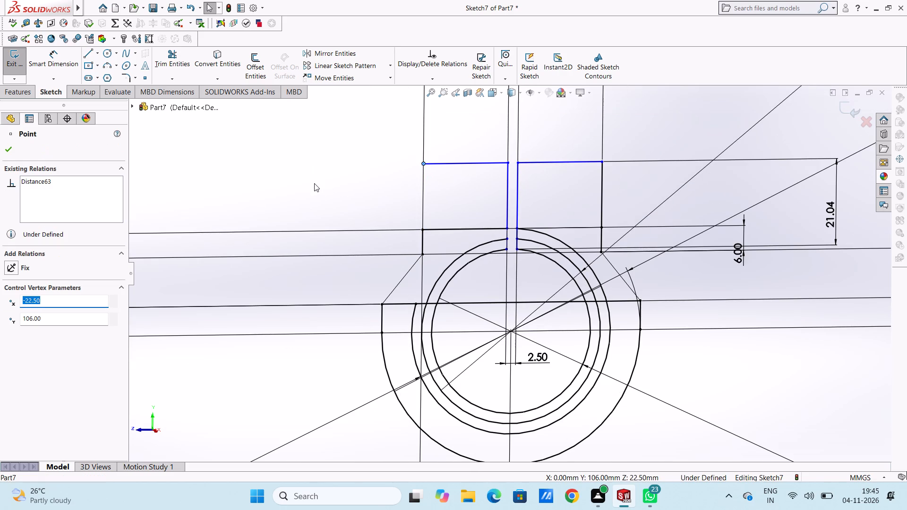
click(19, 266)
click(404, 167)
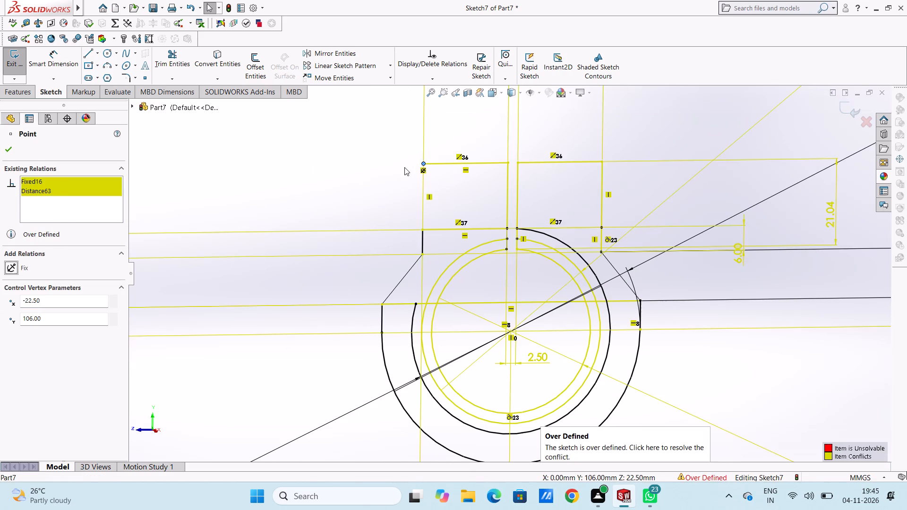
Delete the left 21.25 width dimension and the 25.00 height dimension from the clamp sketch.
scroll(404, 167, up, 6)
scroll(549, 268, up, 4)
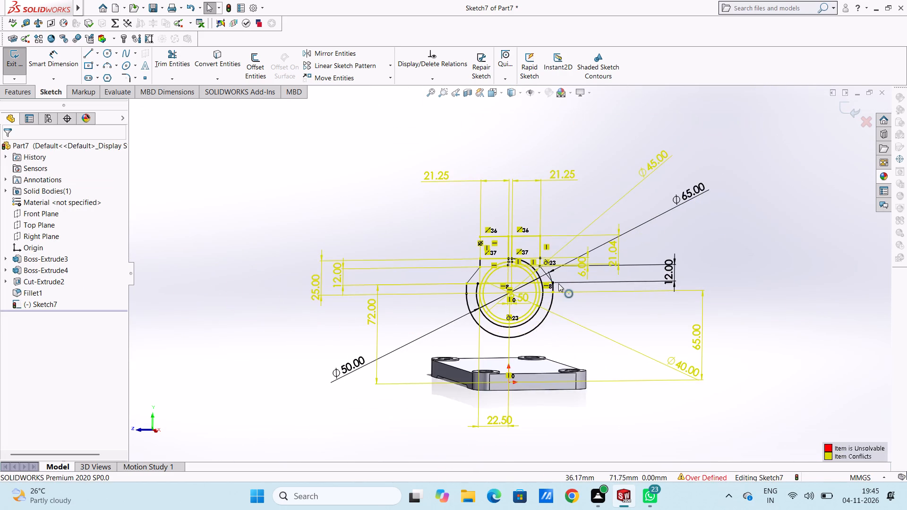
scroll(557, 280, down, 4)
scroll(474, 209, up, 4)
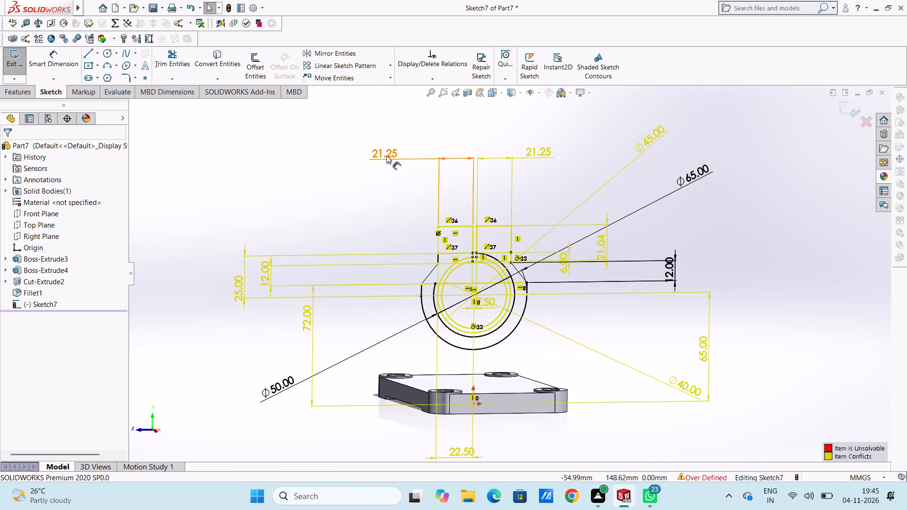
click(386, 155)
right_click(337, 175)
click(364, 304)
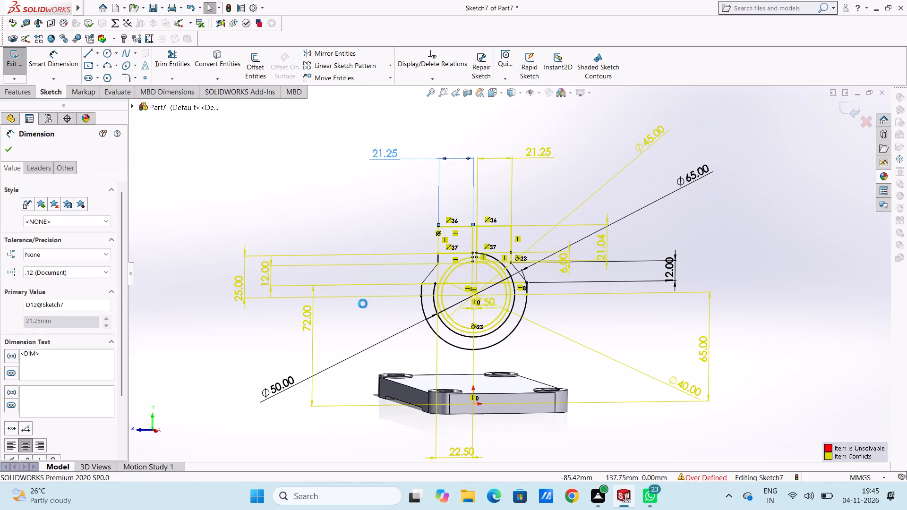
click(240, 285)
right_click(289, 155)
click(307, 280)
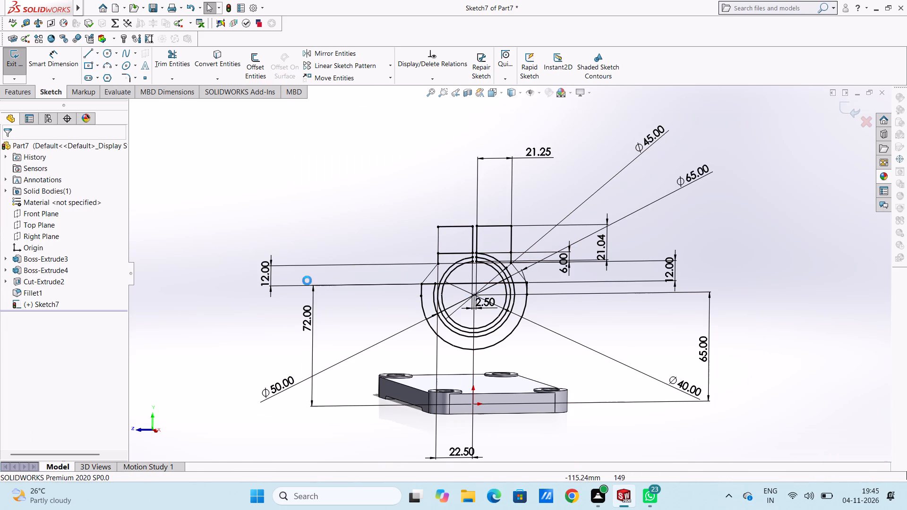
Trim away the horizontal shoulder line inside the 40 mm circle and its left piece up to the 45 mm circle.
middle_drag(518, 264, 491, 268)
scroll(479, 286, down, 3)
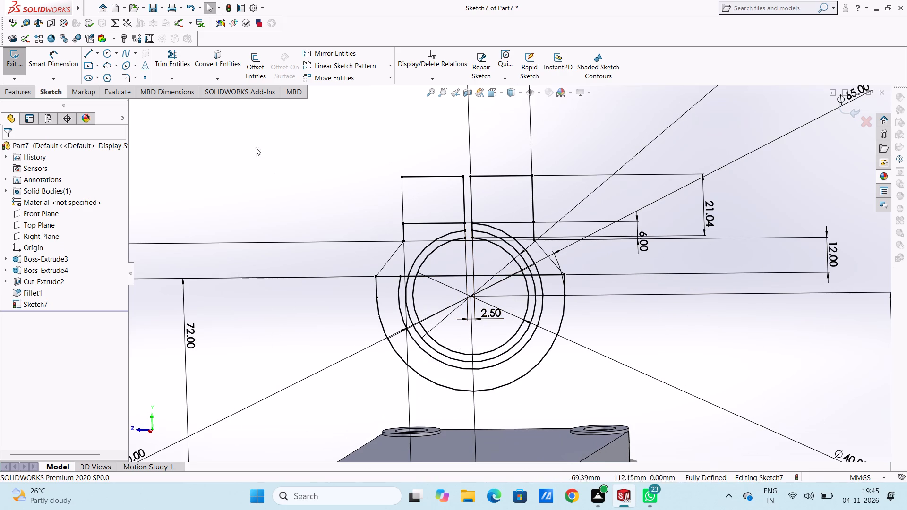
click(181, 68)
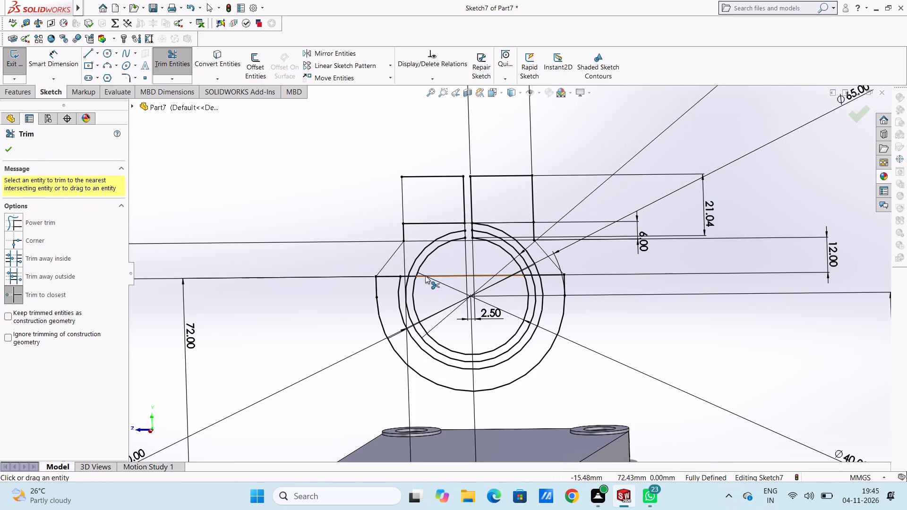
click(425, 275)
scroll(420, 282, down, 5)
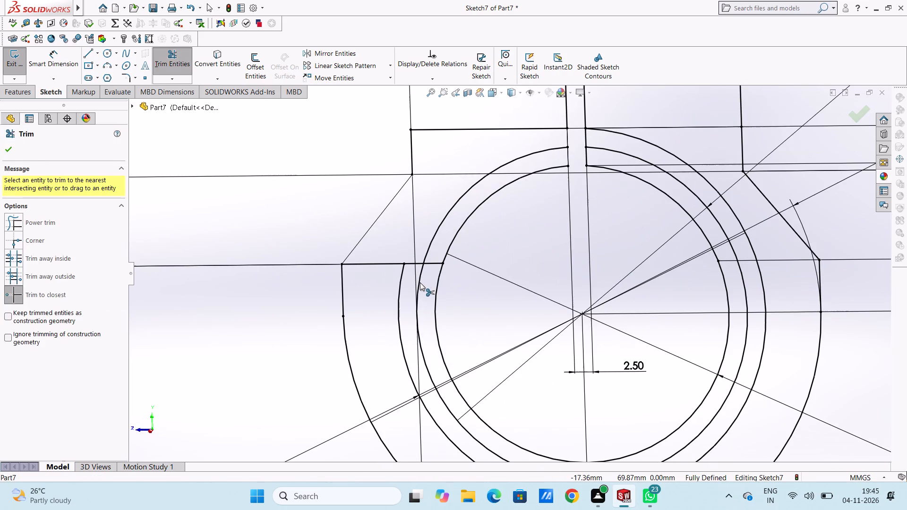
click(431, 265)
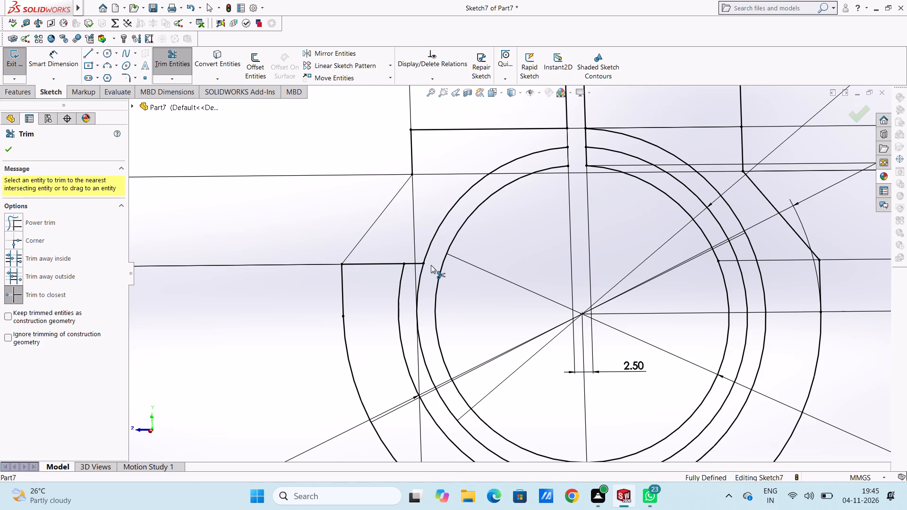
click(10, 151)
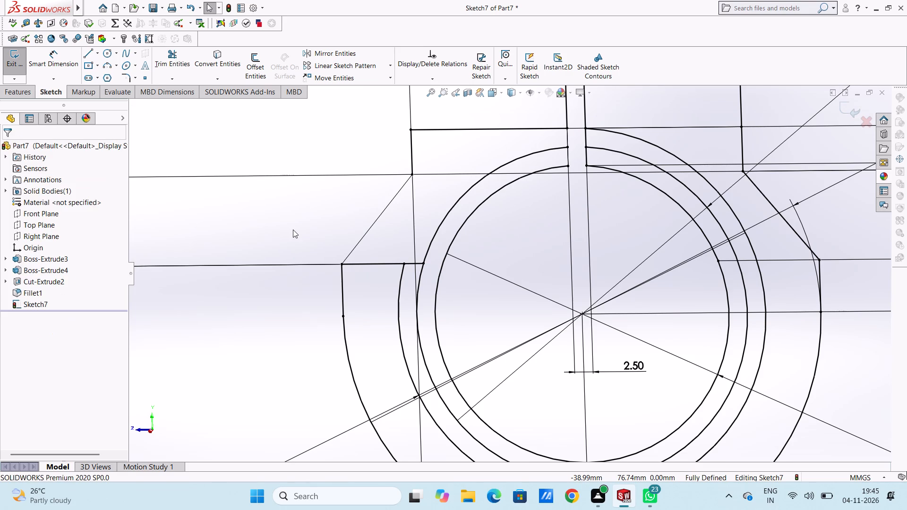
Draw the left support outline from the plate's bottom-left corner: 30 mm vertical, about 22.7 mm slope, and about 14.7 mm vertical to the housing.
key(ctrl+4)
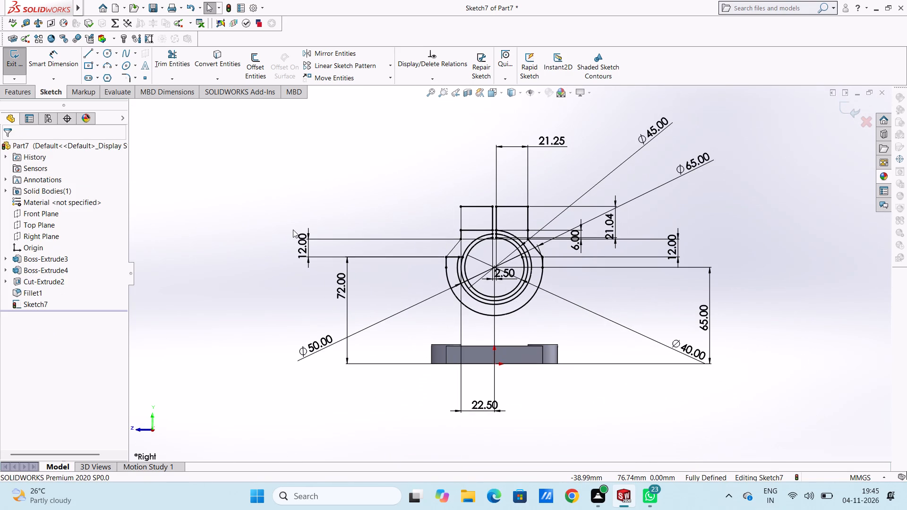
scroll(585, 256, down, 3)
scroll(492, 314, up, 3)
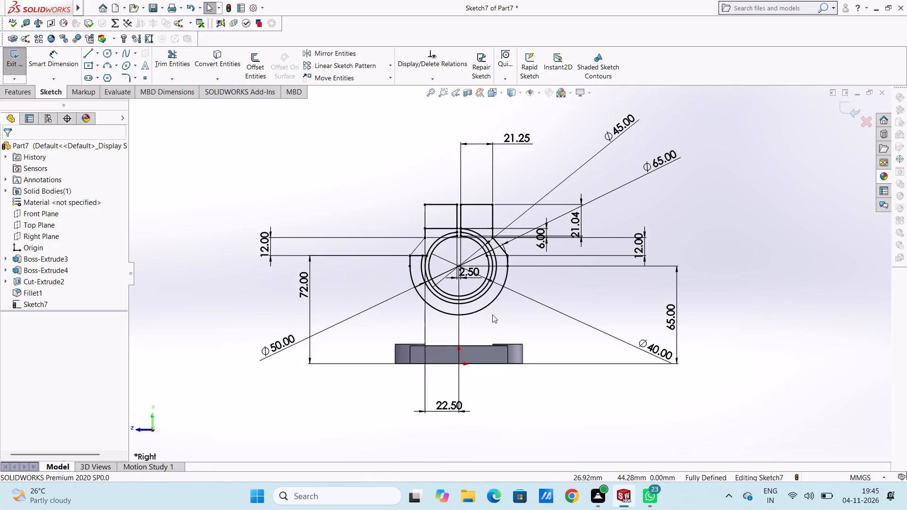
scroll(492, 314, down, 3)
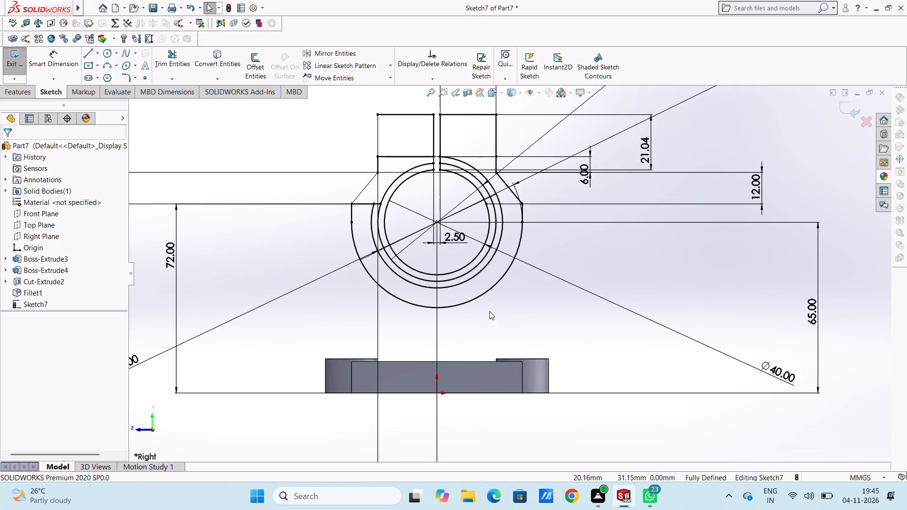
scroll(432, 287, up, 2)
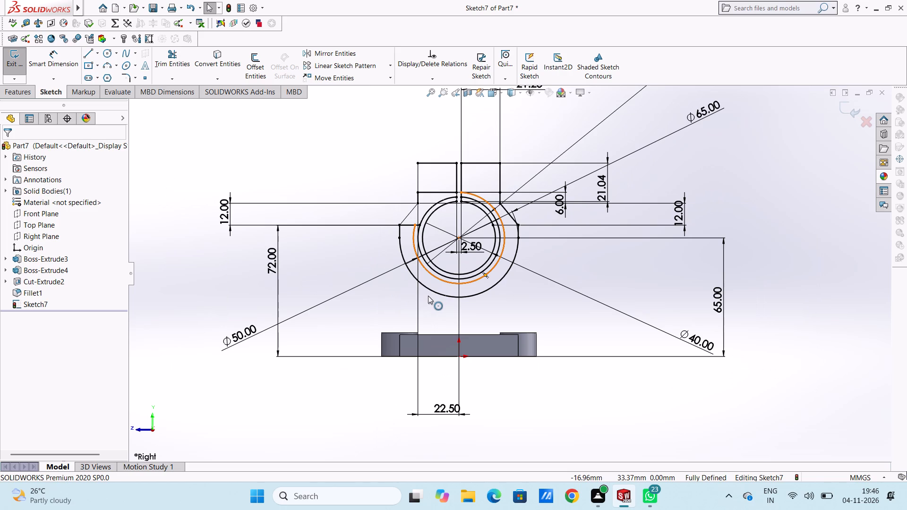
scroll(445, 315, down, 1)
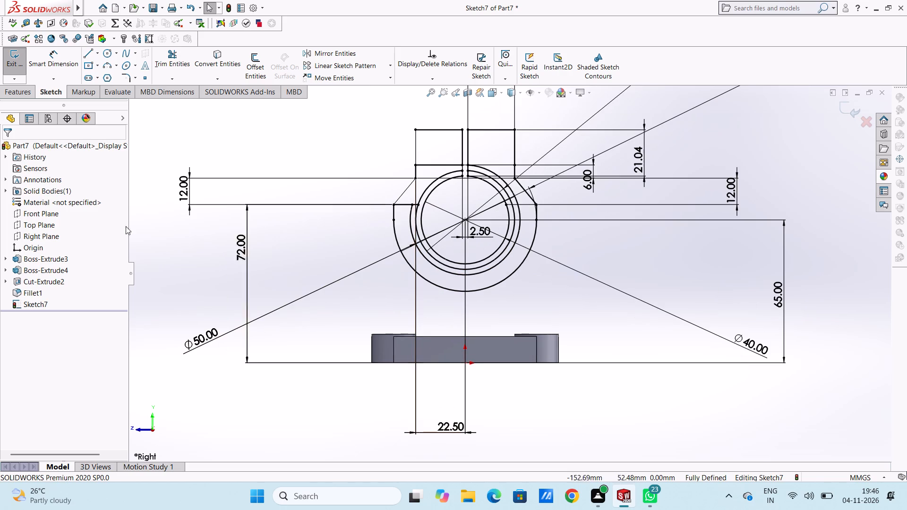
click(88, 51)
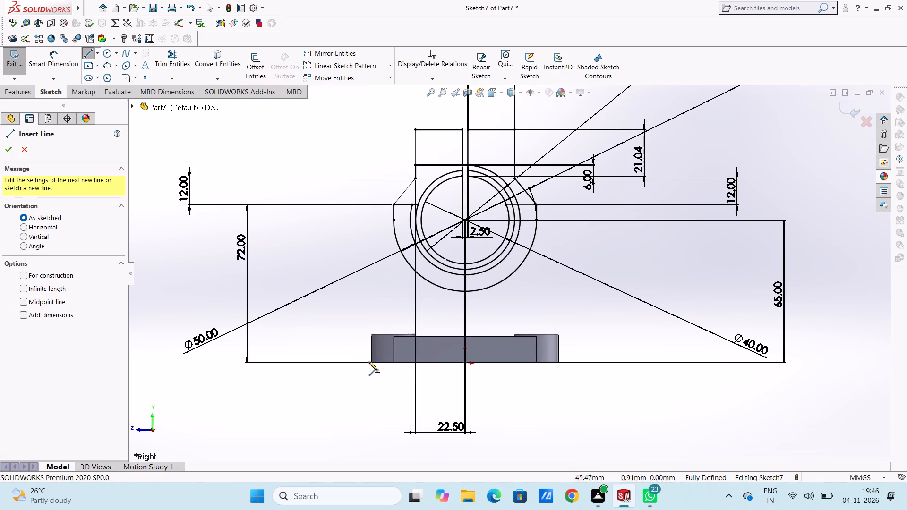
click(371, 363)
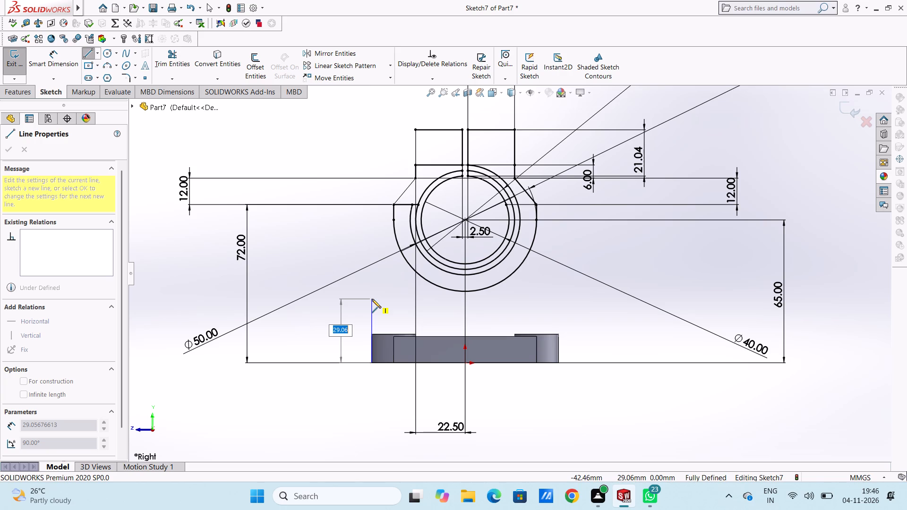
text(30)
key(Return)
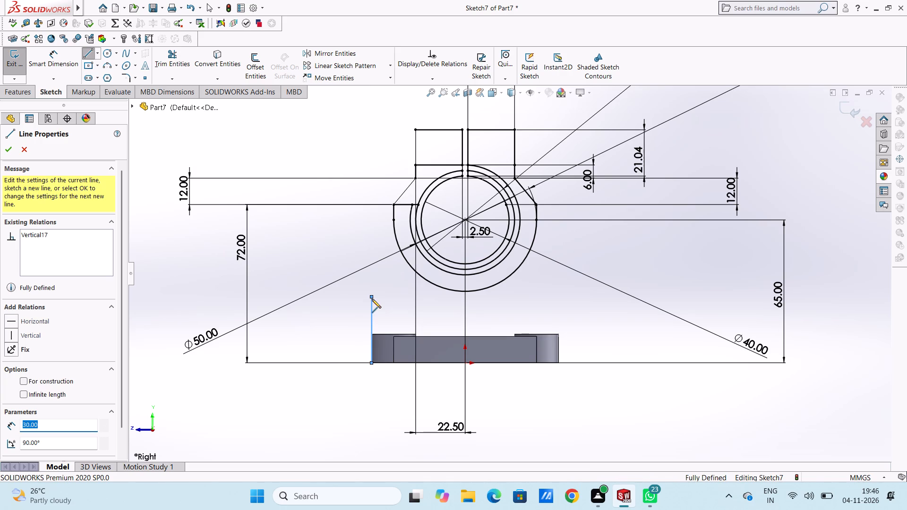
click(395, 252)
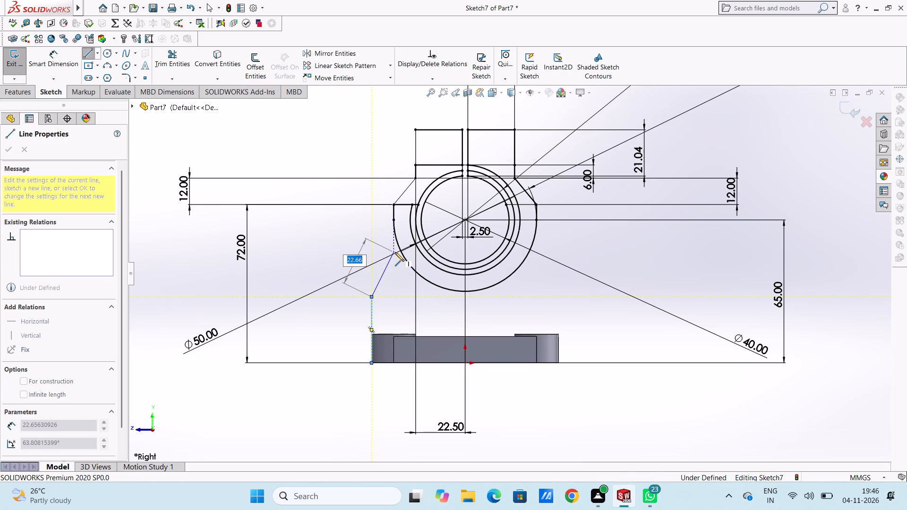
click(395, 220)
right_click(319, 235)
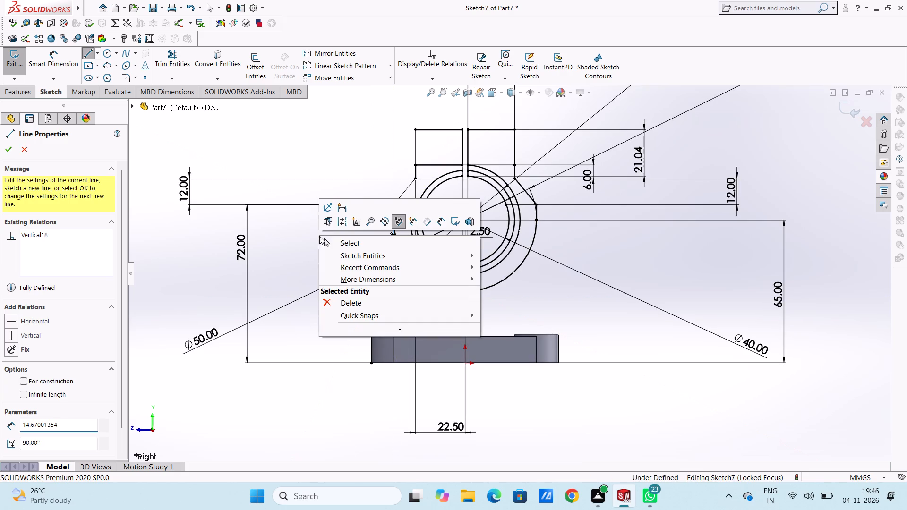
click(328, 243)
click(324, 242)
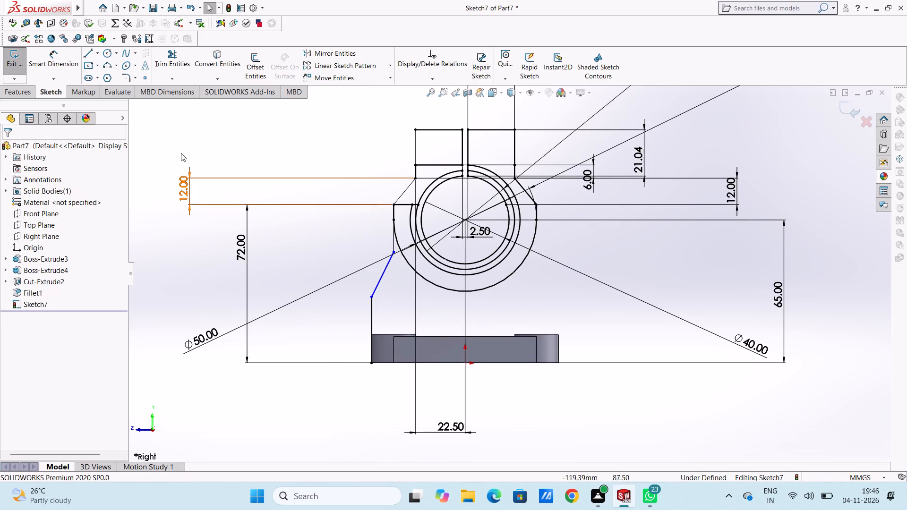
Draw the right support outline from the plate's top-right corner: 17 mm vertical, about 22.7 mm slope, and about 14.7 mm vertical to the housing.
click(87, 53)
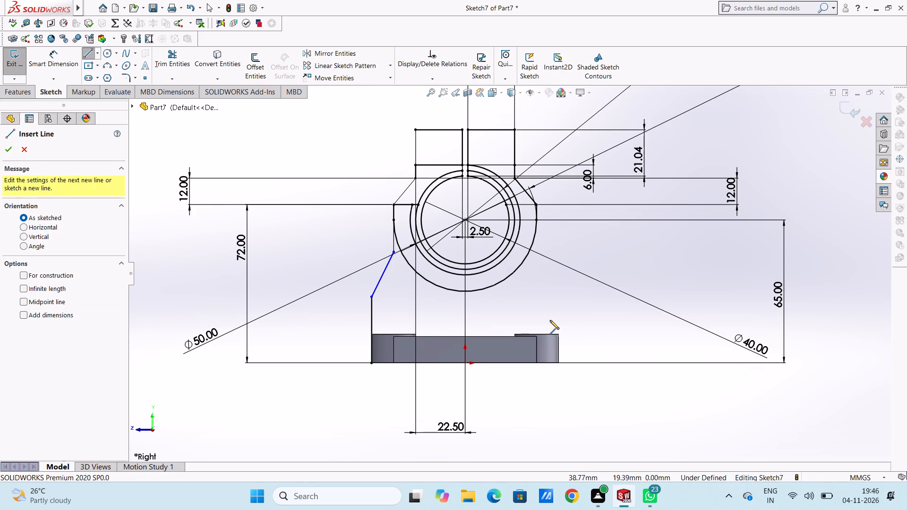
click(558, 333)
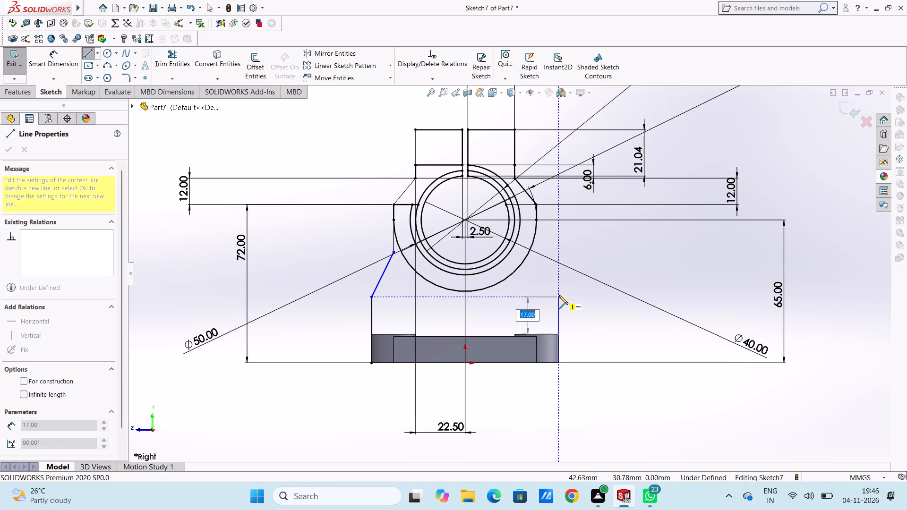
click(559, 296)
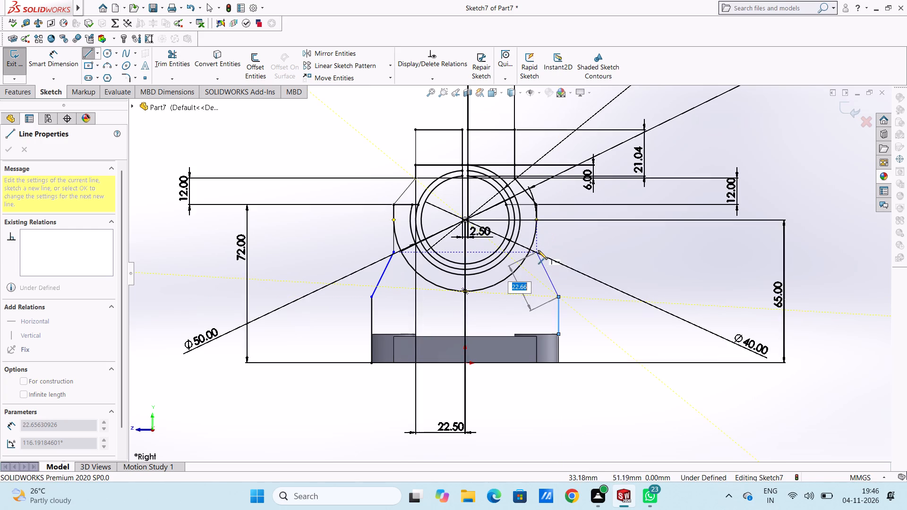
click(536, 254)
click(538, 221)
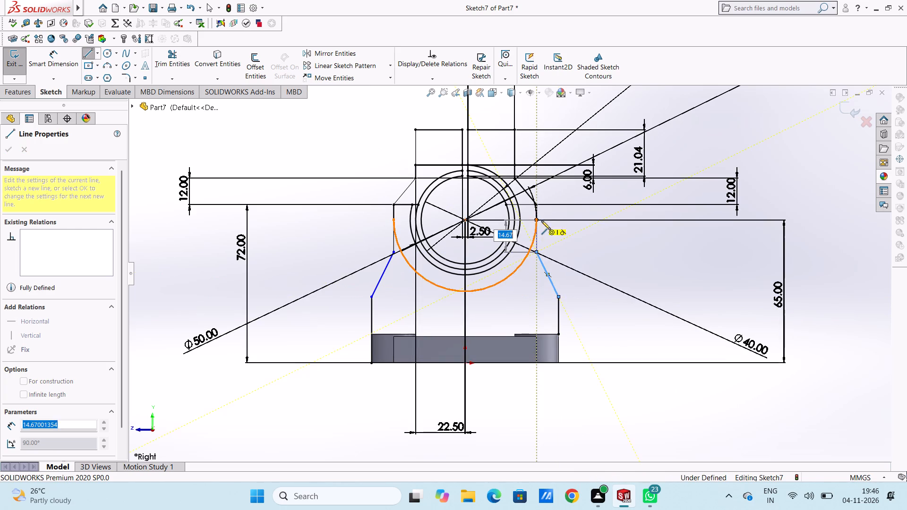
right_click(625, 237)
click(630, 243)
click(614, 252)
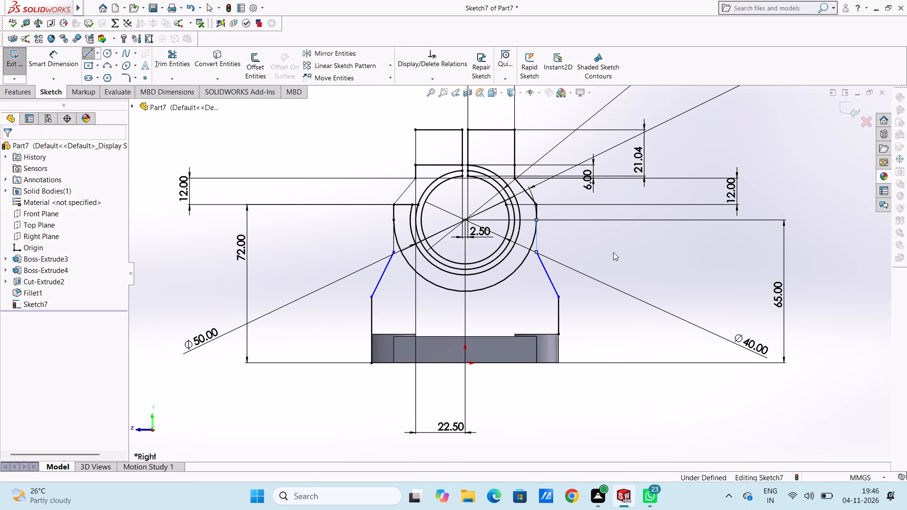
Dimension the length of the left support's lower vertical line.
scroll(611, 255, up, 3)
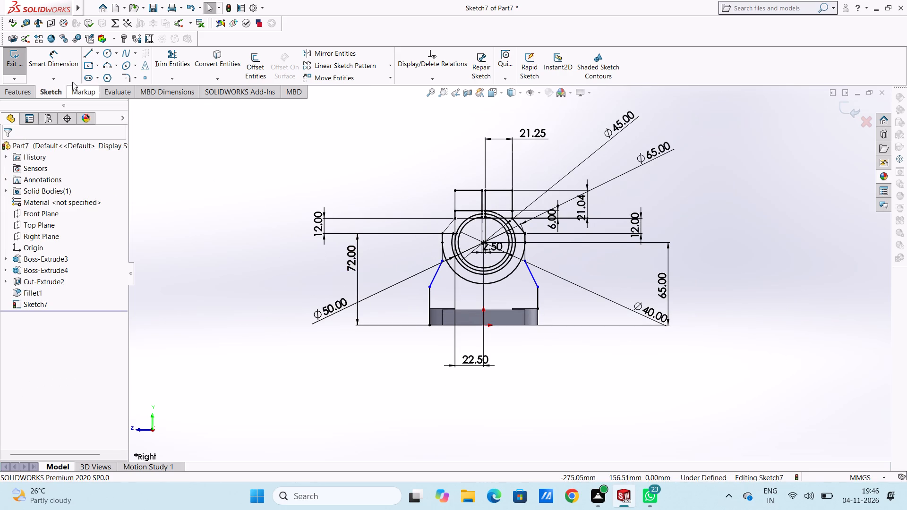
click(63, 62)
scroll(415, 289, down, 2)
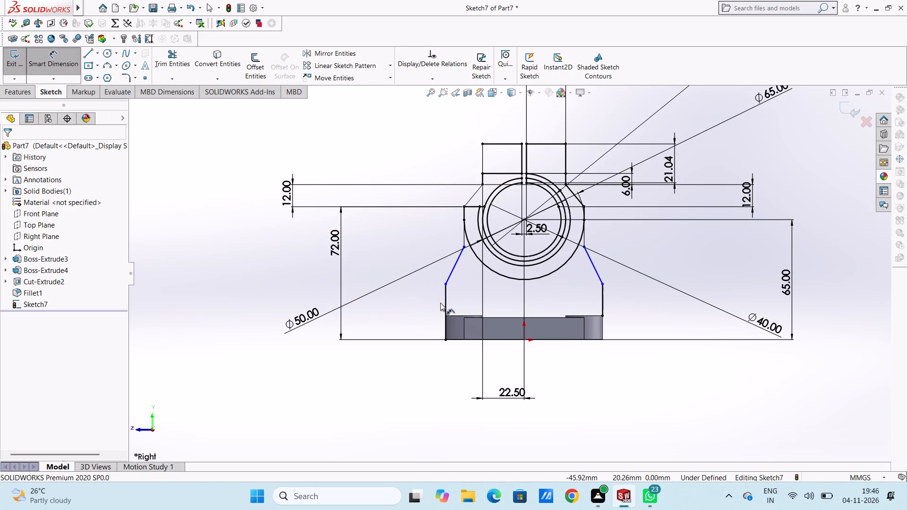
click(448, 297)
click(201, 317)
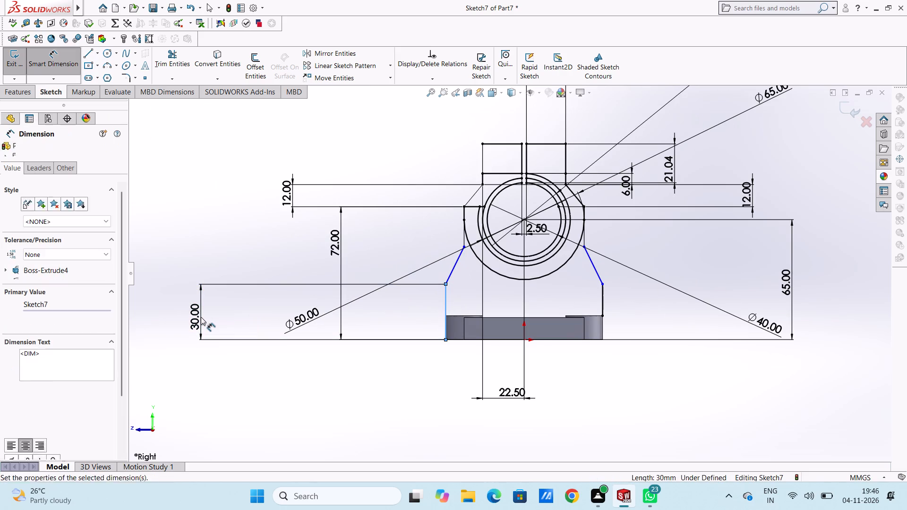
click(163, 299)
click(233, 249)
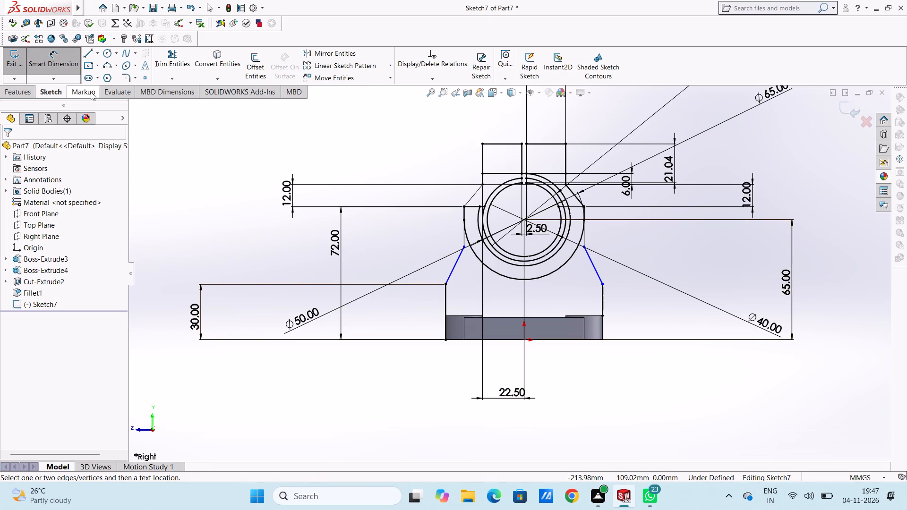
Draw a base line between the plate's bottom corners and a 30 mm vertical up to the foot of the right slope.
click(67, 59)
click(85, 56)
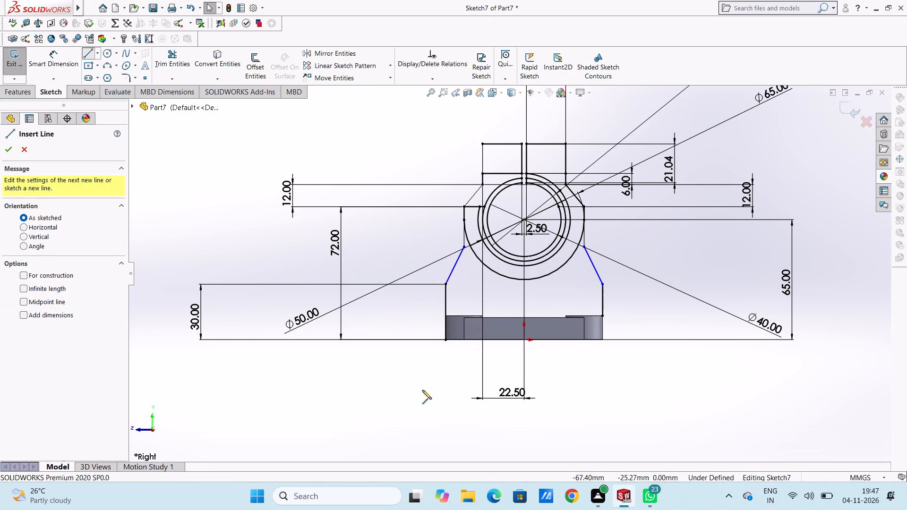
click(445, 341)
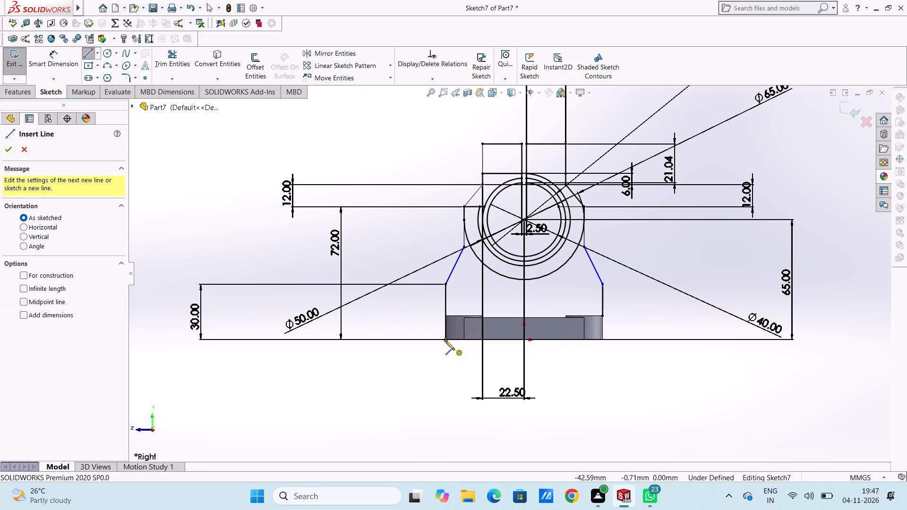
click(602, 340)
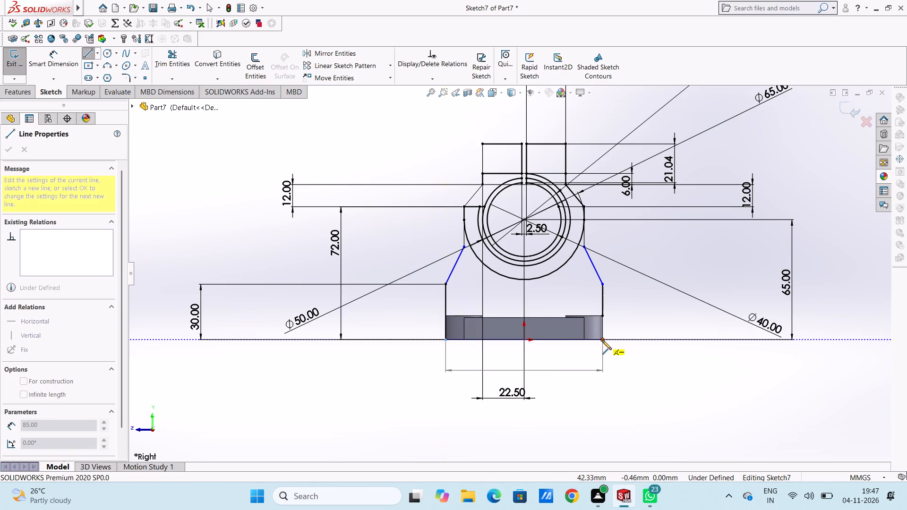
click(602, 285)
right_click(690, 249)
click(697, 254)
click(666, 266)
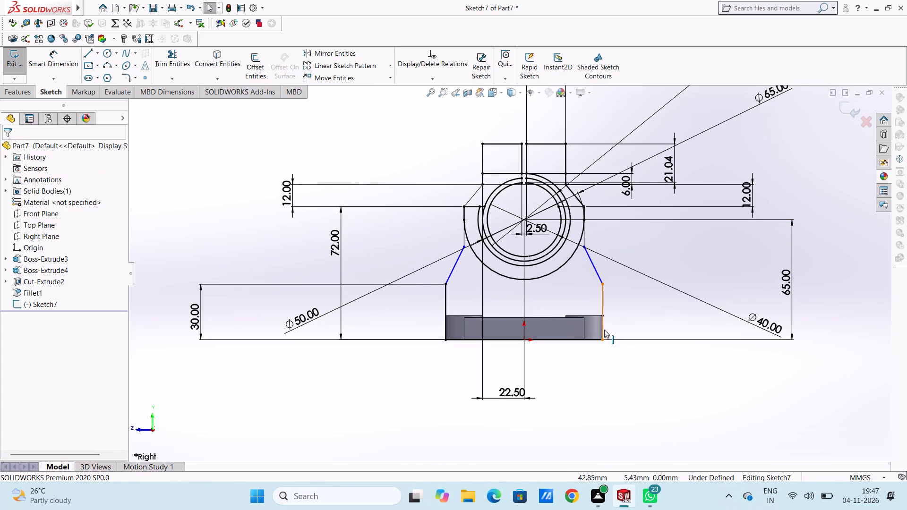
Dimension the length of the right support's full lower vertical line from the plate's bottom corner.
click(60, 62)
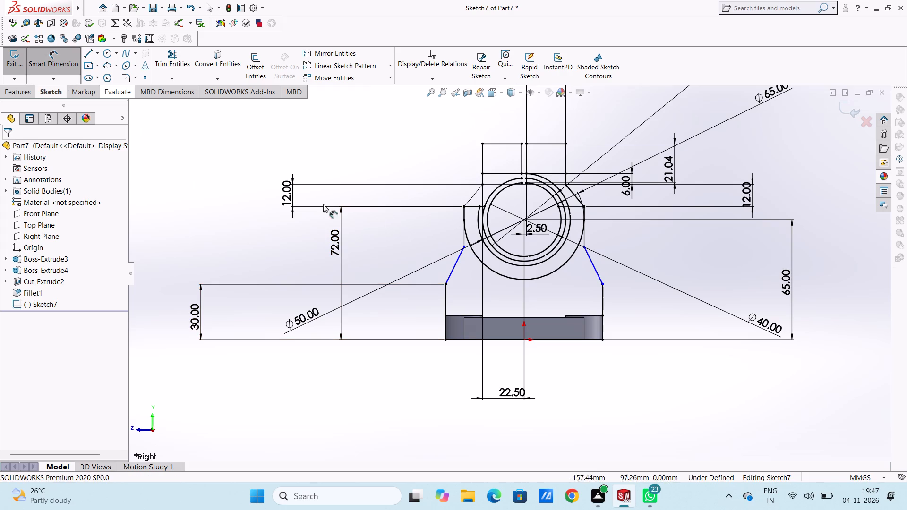
click(604, 329)
click(681, 321)
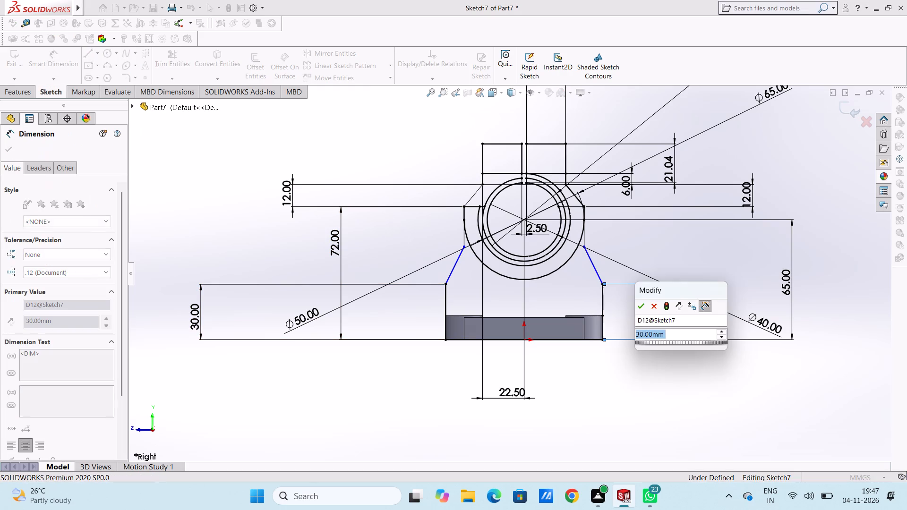
click(638, 308)
click(633, 305)
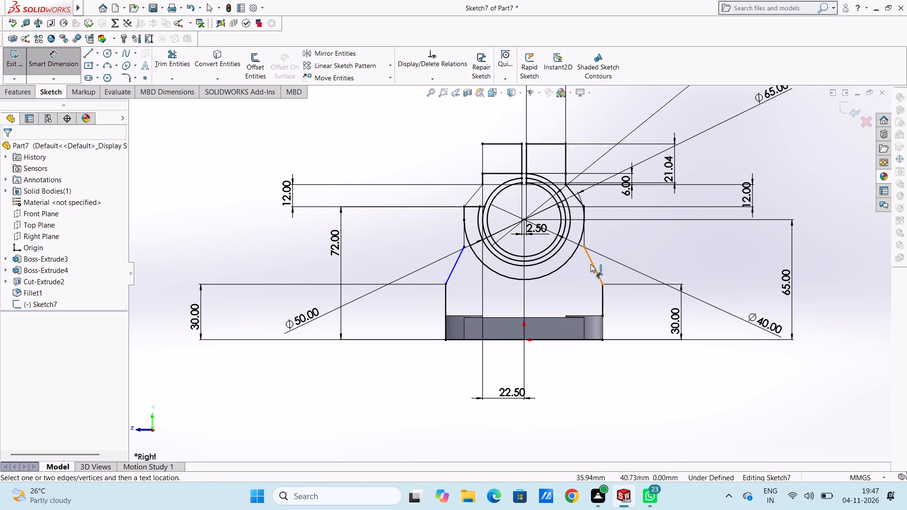
Dimension the vertical heights of the right and left support slopes.
click(591, 264)
click(737, 271)
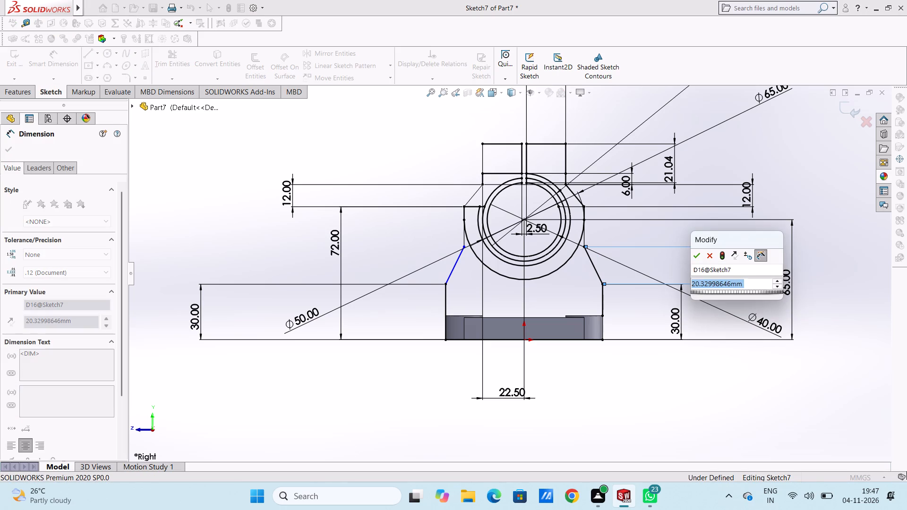
click(698, 257)
click(666, 247)
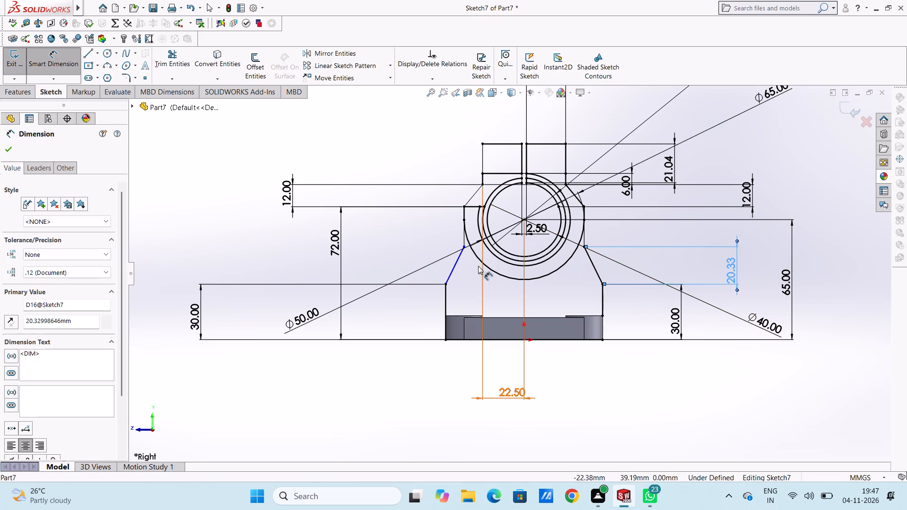
click(458, 260)
click(374, 263)
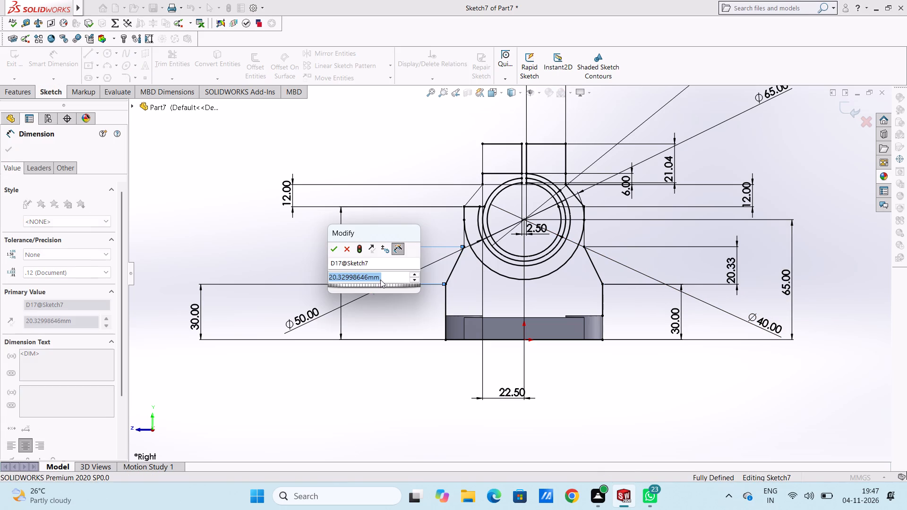
click(333, 247)
click(314, 250)
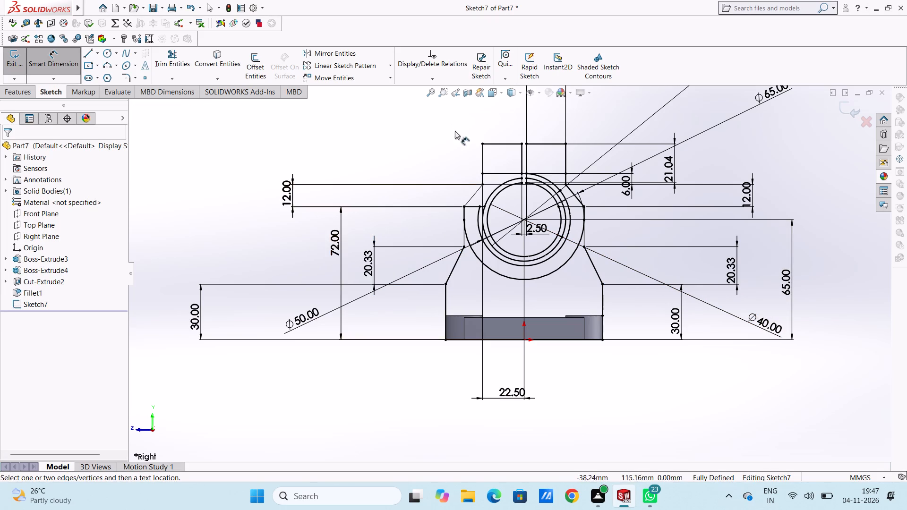
Extrude both ring regions between the 40 mm and 45 mm circles by 70 mm using Mid Plane, with merge result on.
middle_drag(458, 139, 466, 156)
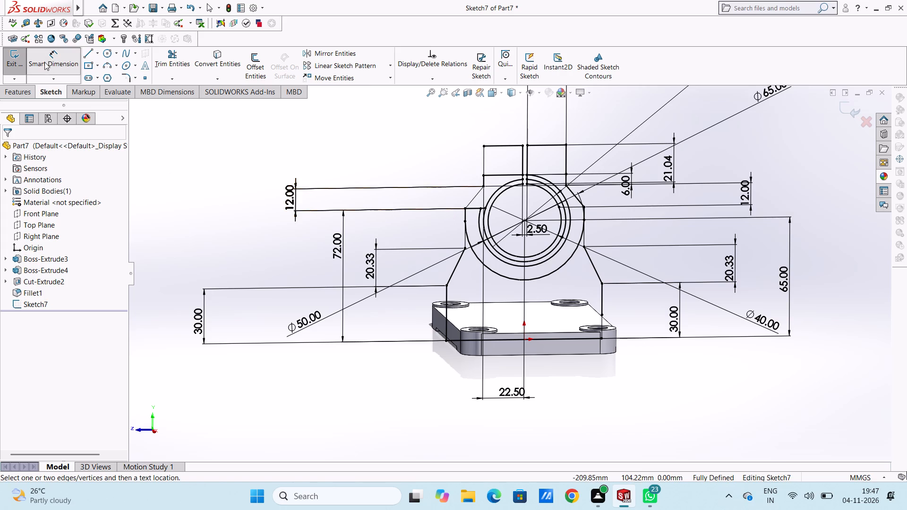
click(55, 59)
click(27, 91)
click(10, 66)
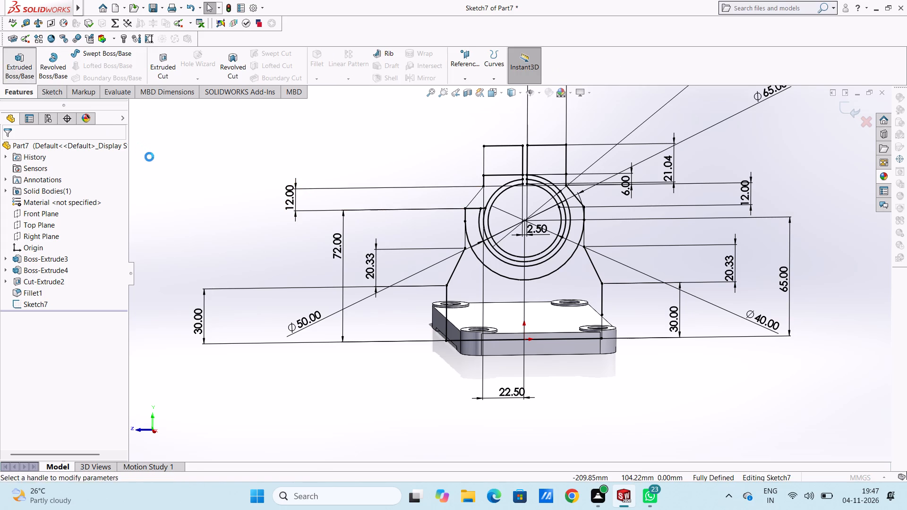
scroll(510, 209, down, 4)
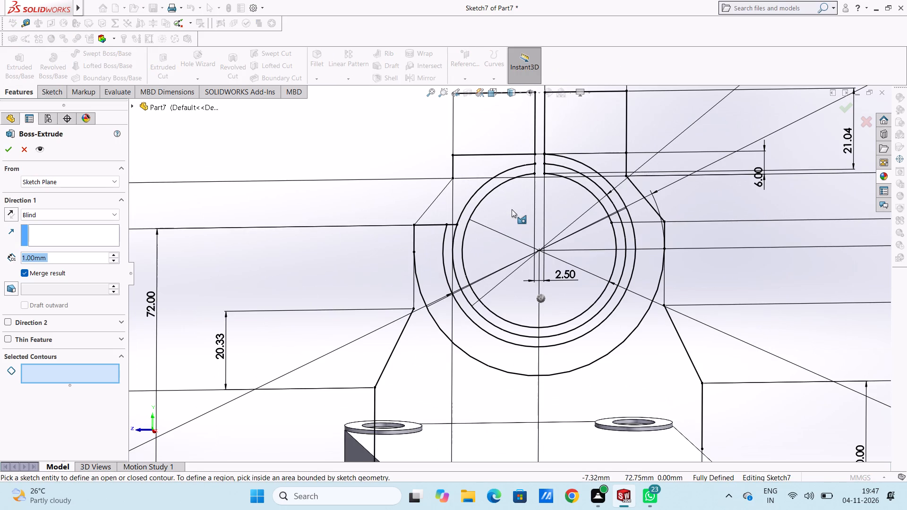
scroll(513, 190, down, 3)
click(471, 198)
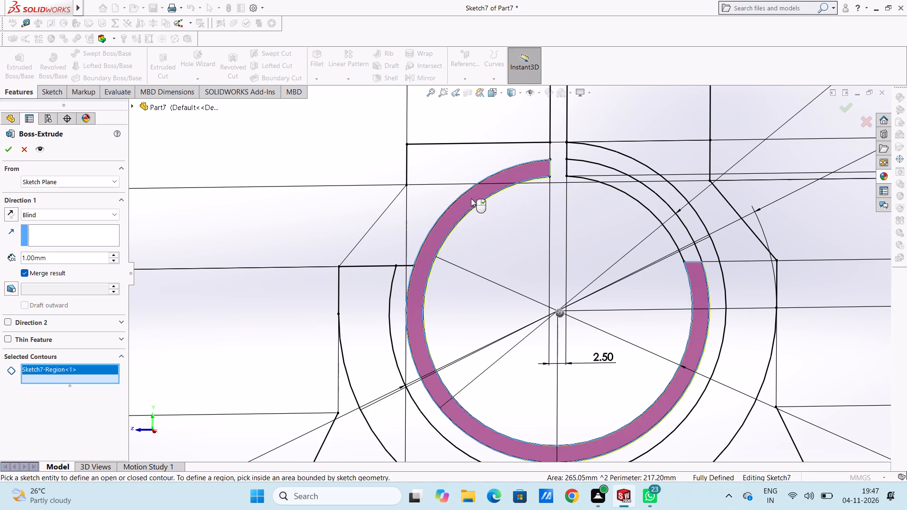
click(599, 173)
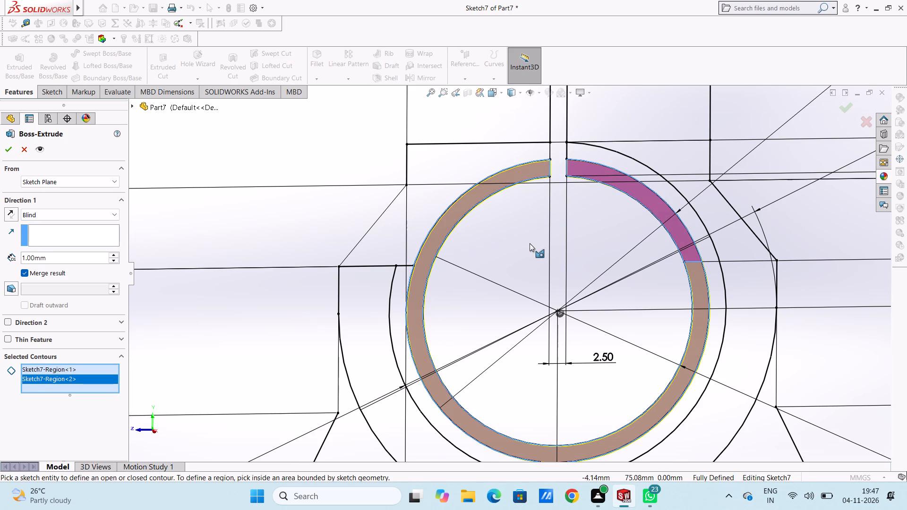
scroll(530, 243, up, 4)
middle_drag(537, 261, 566, 287)
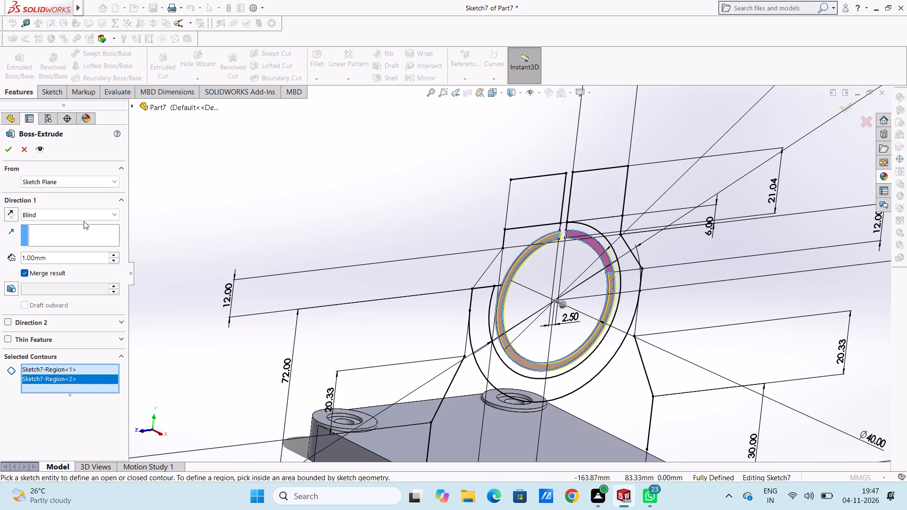
click(86, 212)
click(63, 270)
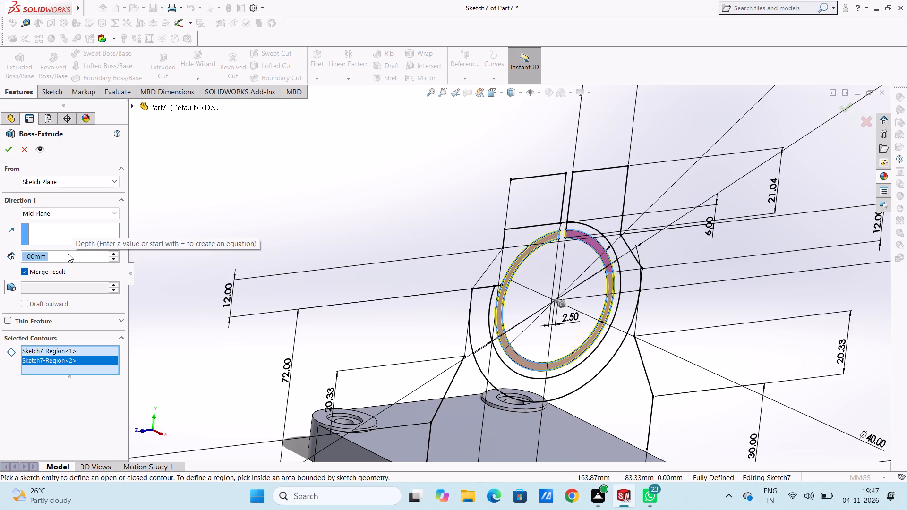
text(70)
key(Return)
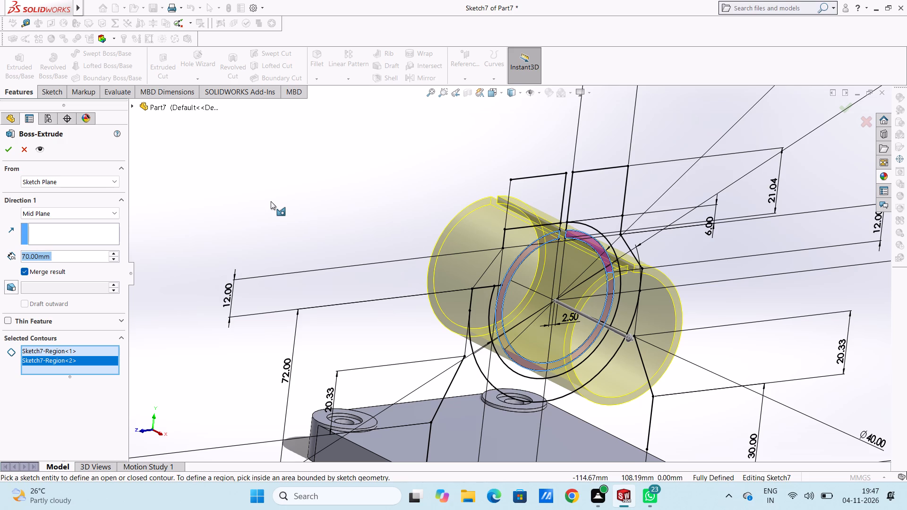
scroll(271, 201, up, 4)
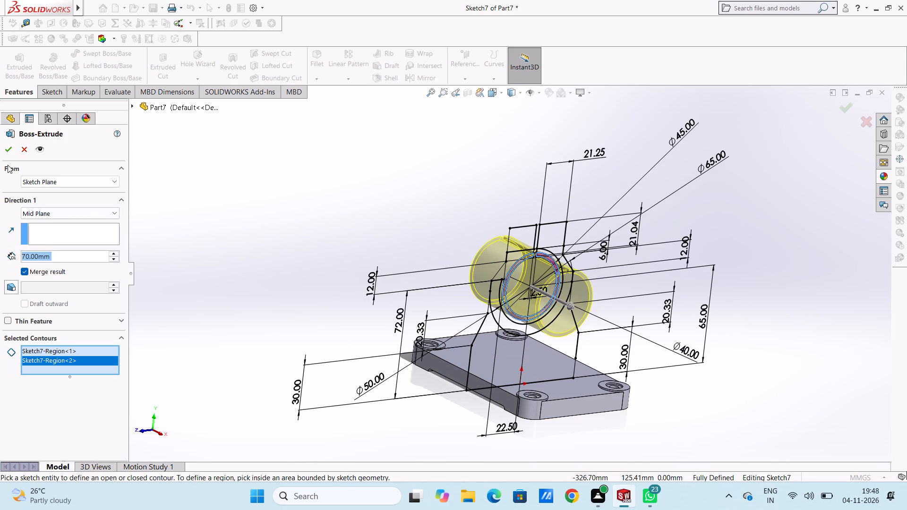
click(8, 152)
click(209, 201)
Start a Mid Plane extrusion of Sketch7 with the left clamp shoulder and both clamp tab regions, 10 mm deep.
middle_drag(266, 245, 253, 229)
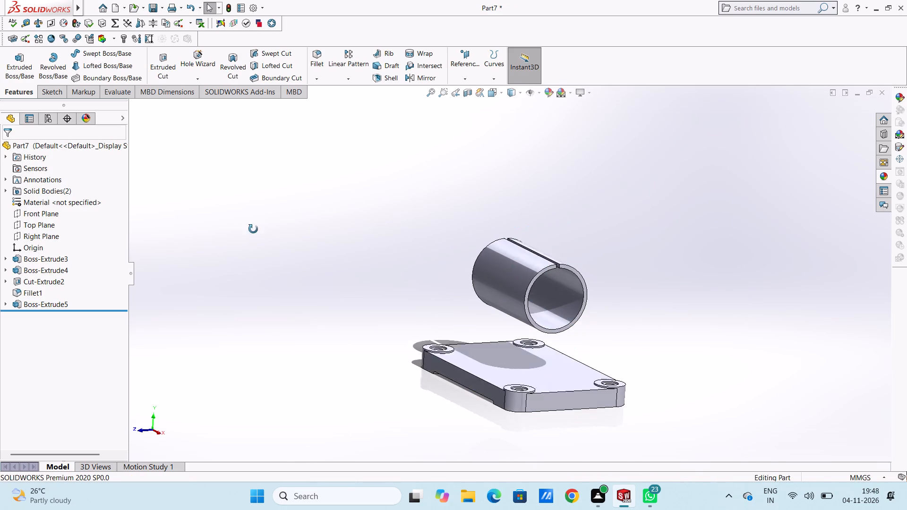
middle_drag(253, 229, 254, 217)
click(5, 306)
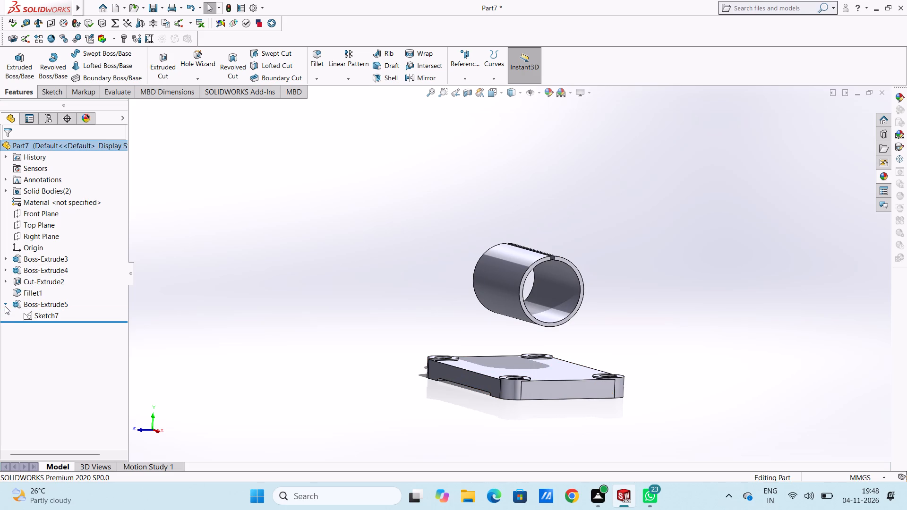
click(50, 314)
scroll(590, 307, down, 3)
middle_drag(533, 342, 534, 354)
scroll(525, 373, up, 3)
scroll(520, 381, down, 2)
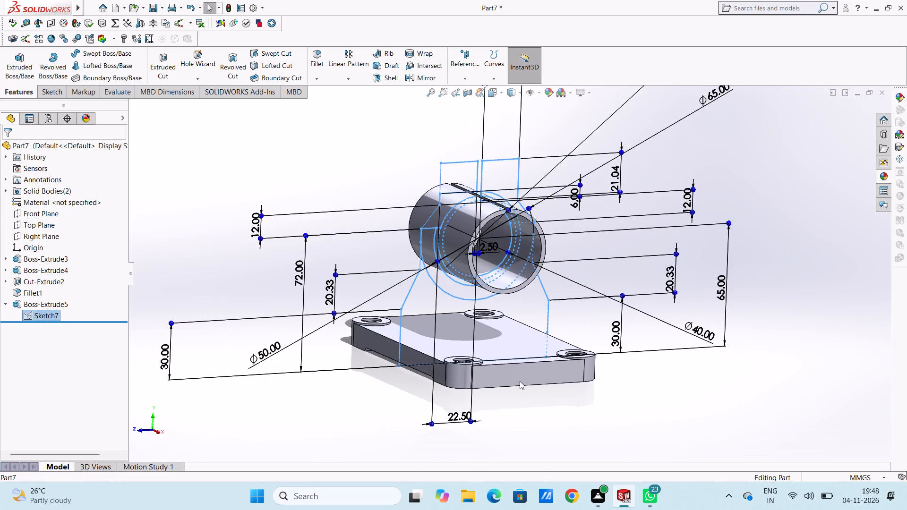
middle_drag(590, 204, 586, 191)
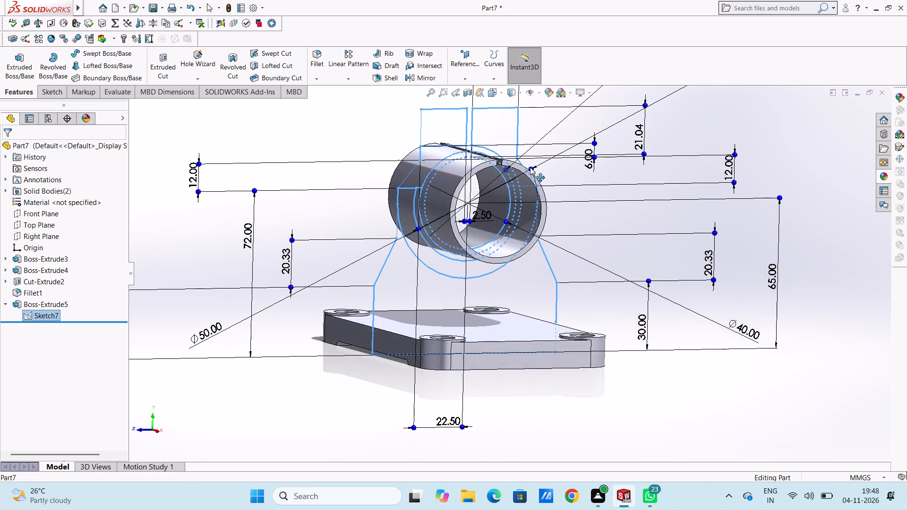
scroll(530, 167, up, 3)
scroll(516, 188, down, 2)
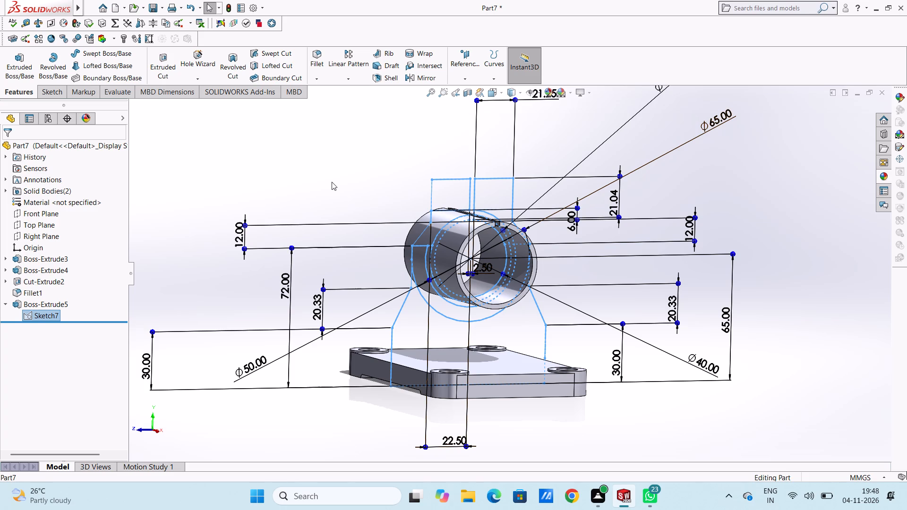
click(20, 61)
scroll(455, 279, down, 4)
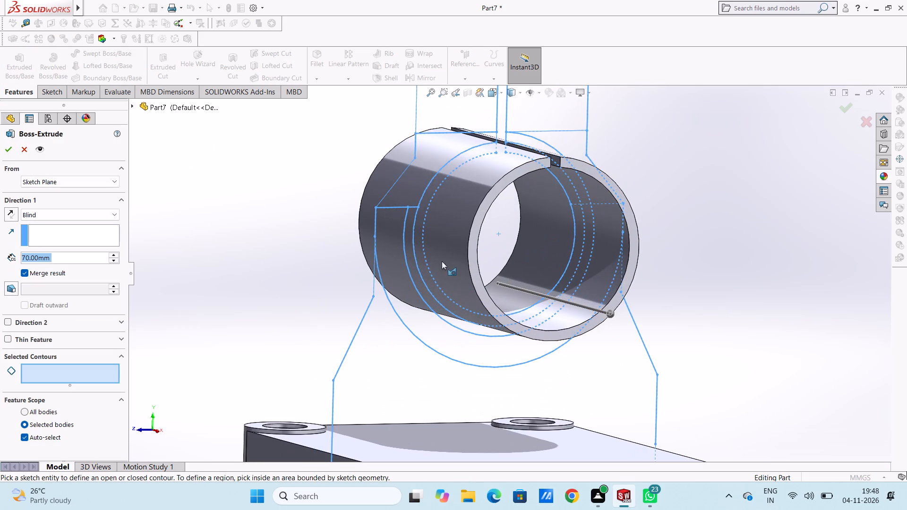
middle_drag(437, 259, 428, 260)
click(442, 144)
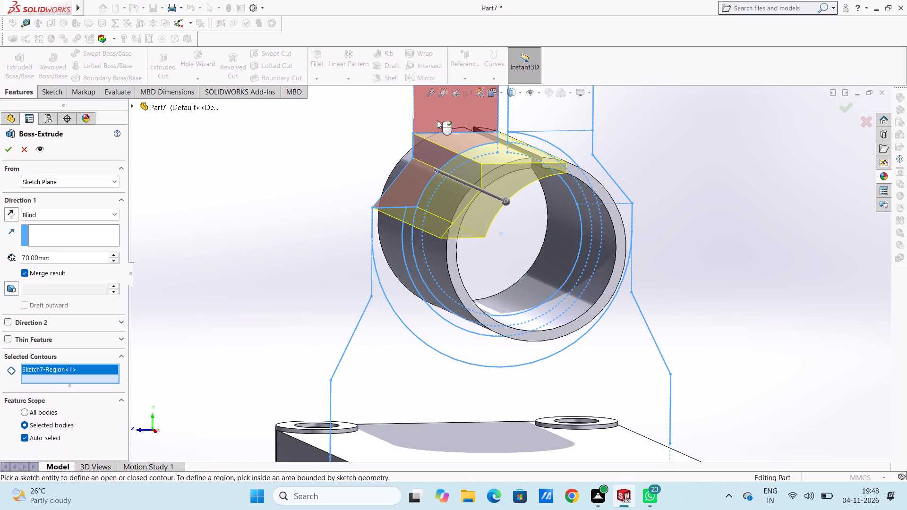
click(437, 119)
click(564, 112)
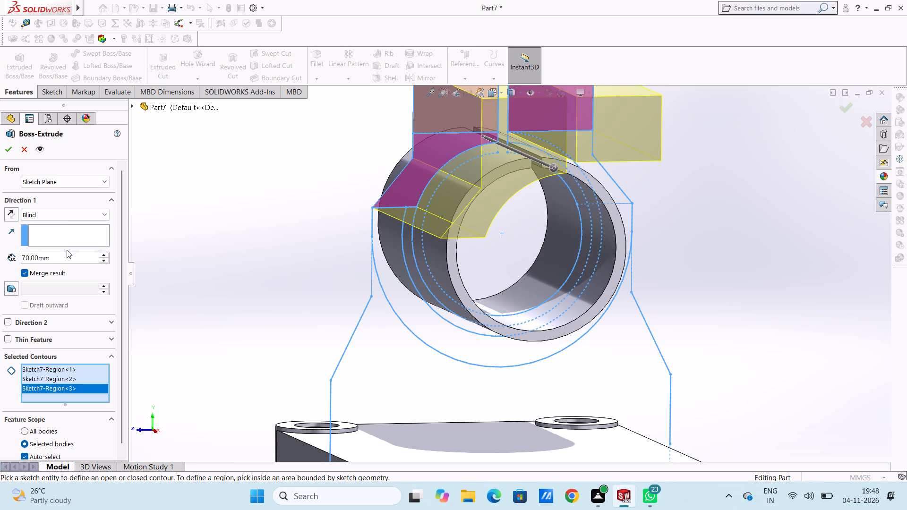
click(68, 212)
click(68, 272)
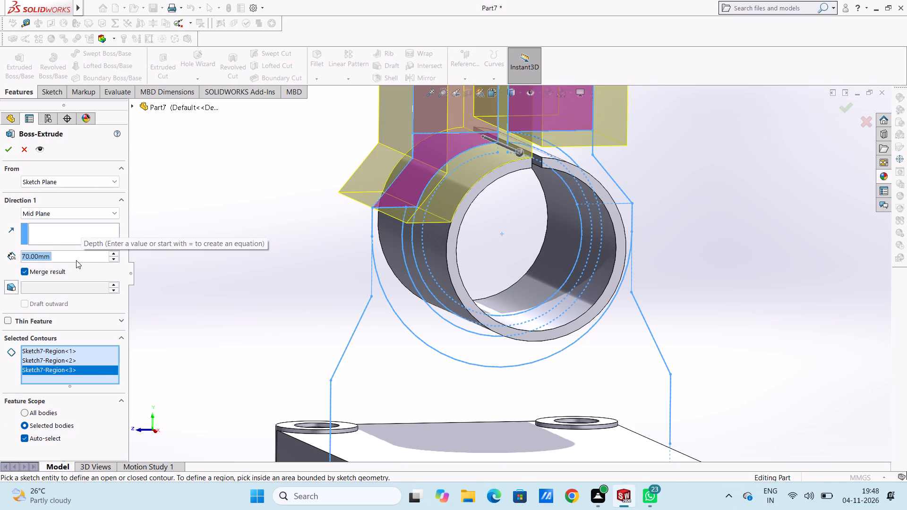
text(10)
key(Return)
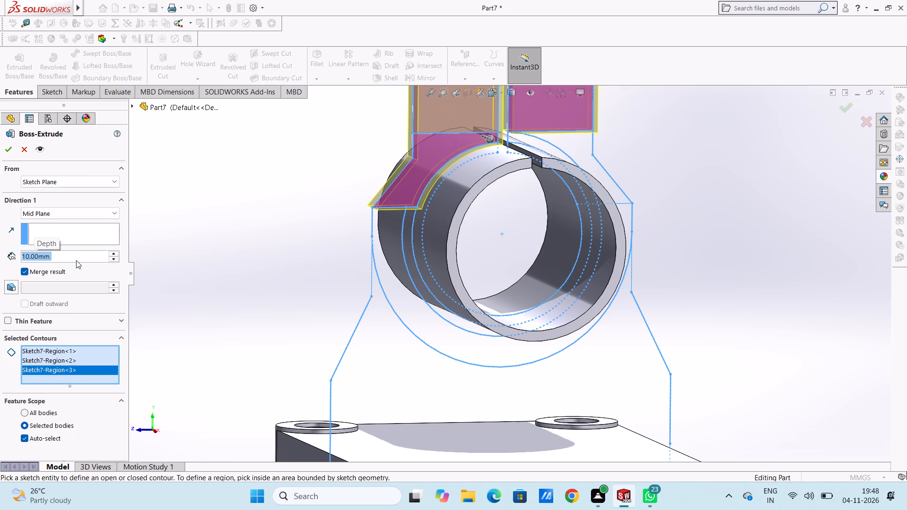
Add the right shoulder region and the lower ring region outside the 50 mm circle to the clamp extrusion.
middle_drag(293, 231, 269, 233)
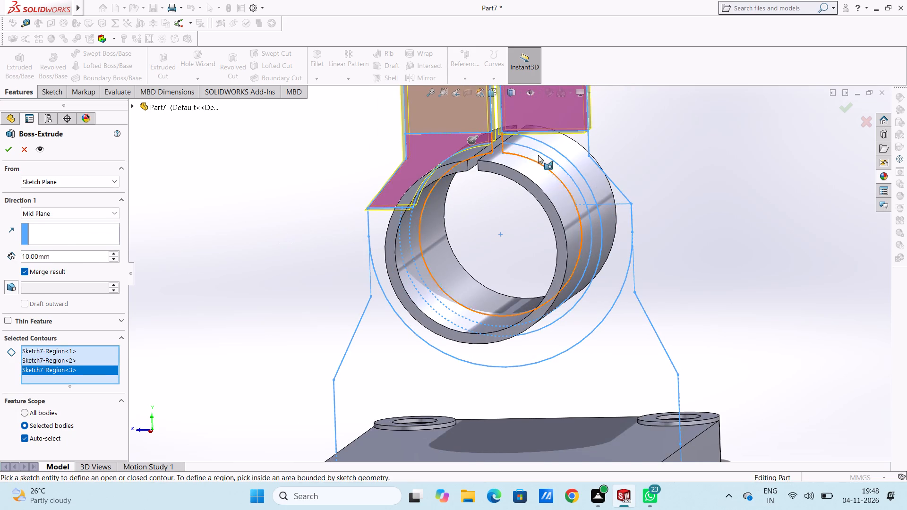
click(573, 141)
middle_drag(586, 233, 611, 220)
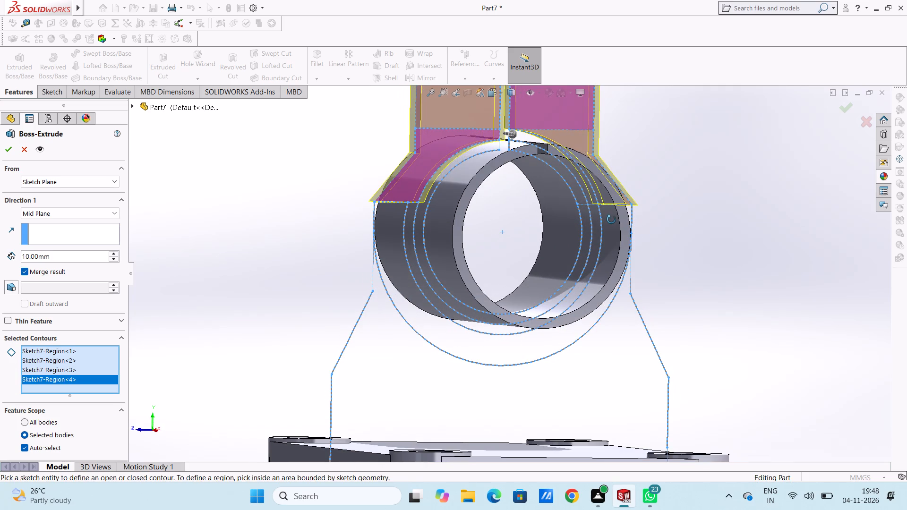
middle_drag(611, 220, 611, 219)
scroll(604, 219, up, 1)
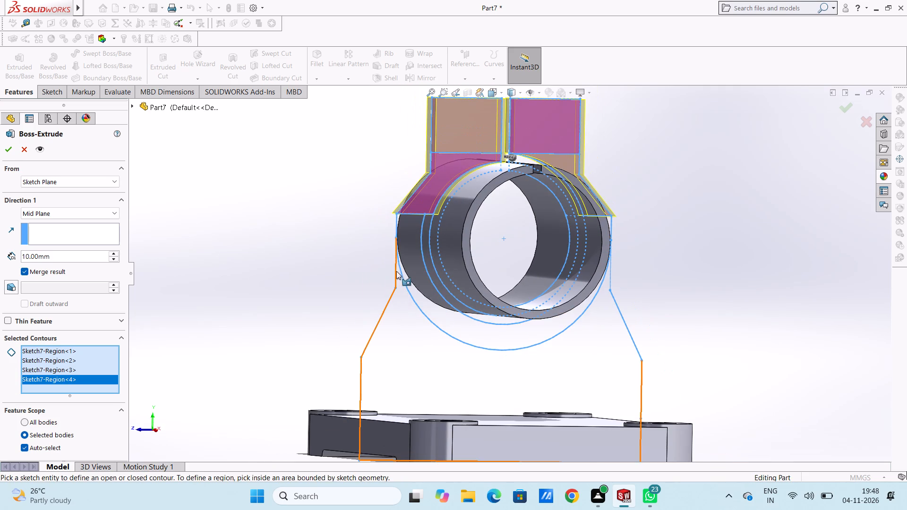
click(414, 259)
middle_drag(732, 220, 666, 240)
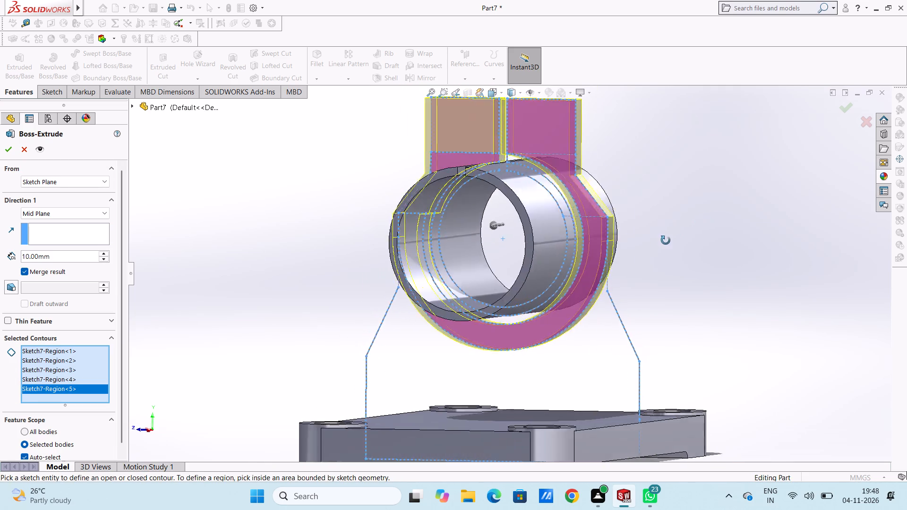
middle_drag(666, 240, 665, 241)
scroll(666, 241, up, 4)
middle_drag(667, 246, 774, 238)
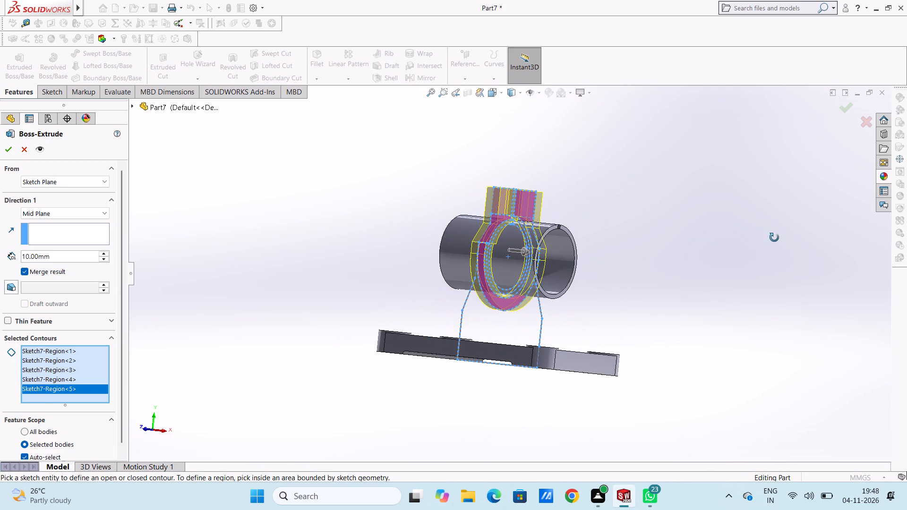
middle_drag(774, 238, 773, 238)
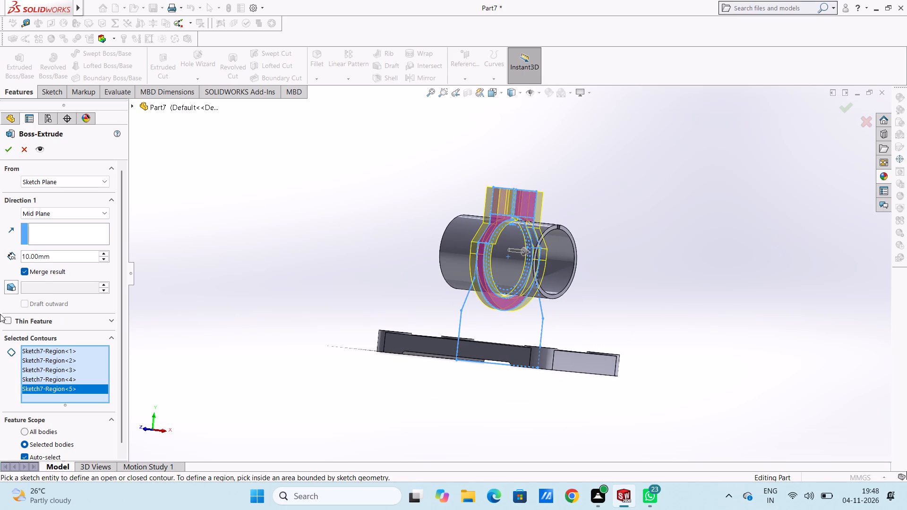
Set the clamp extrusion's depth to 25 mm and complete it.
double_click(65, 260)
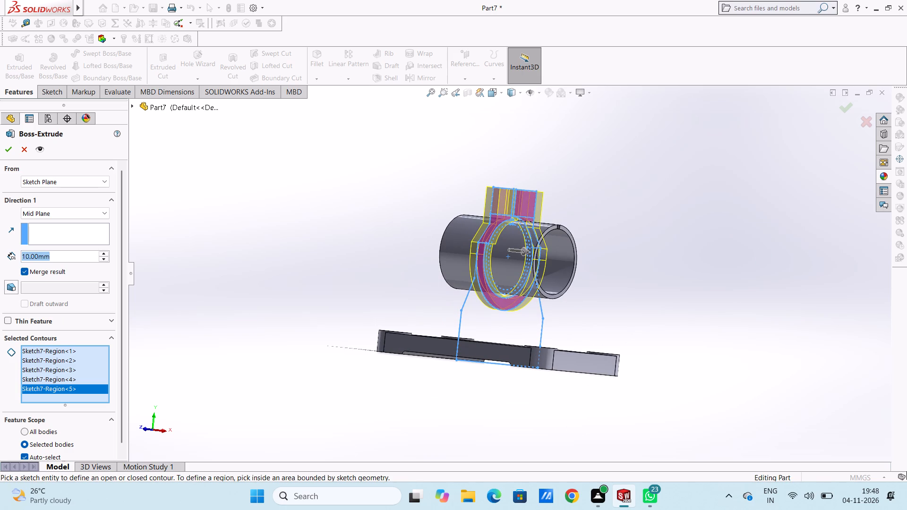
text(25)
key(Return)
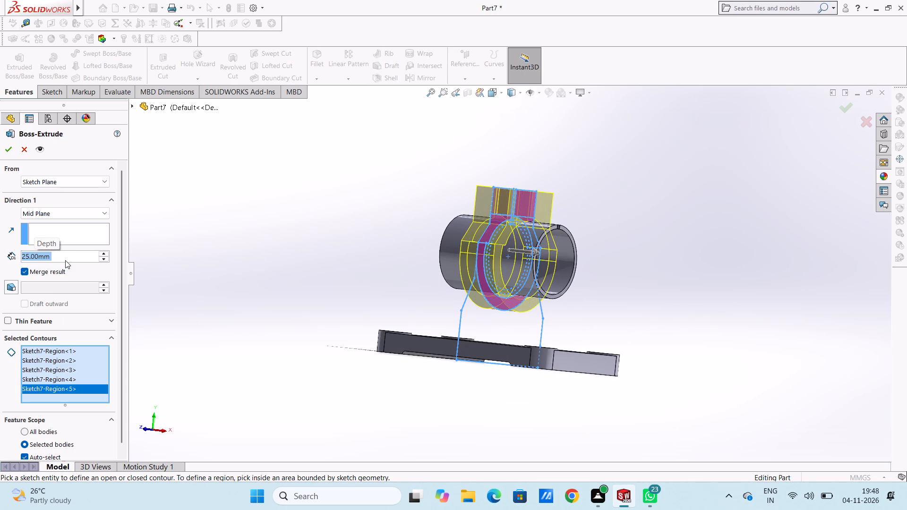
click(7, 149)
Examine how the extruded clamp fits around the split bushing from several angles.
click(247, 209)
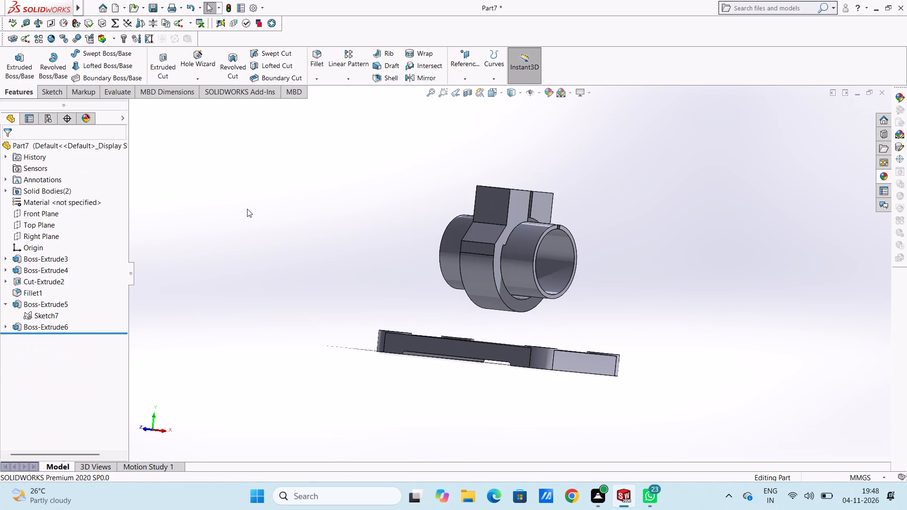
middle_drag(280, 224, 242, 229)
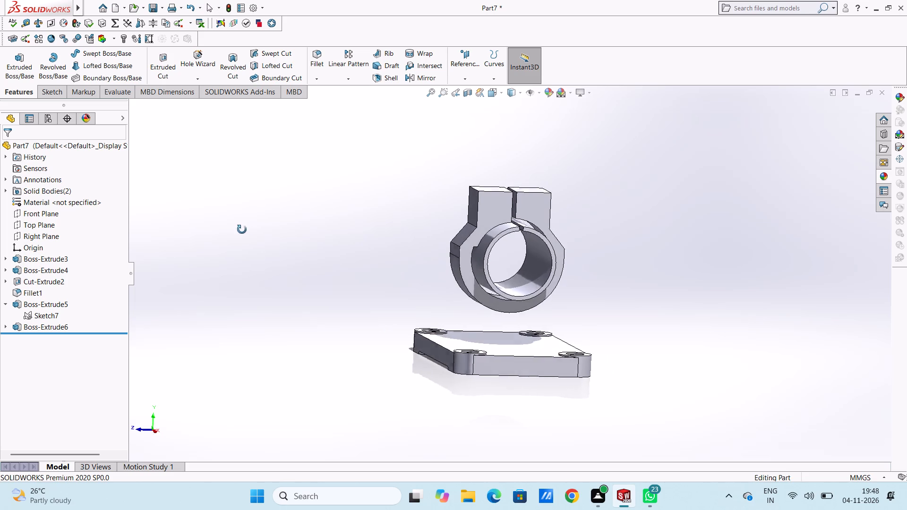
middle_drag(242, 229, 248, 229)
middle_drag(251, 230, 290, 242)
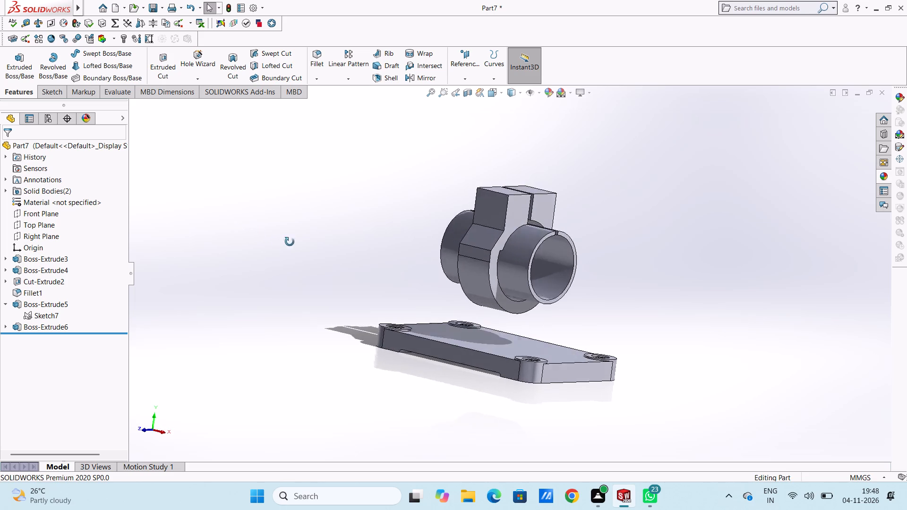
middle_drag(290, 242, 235, 244)
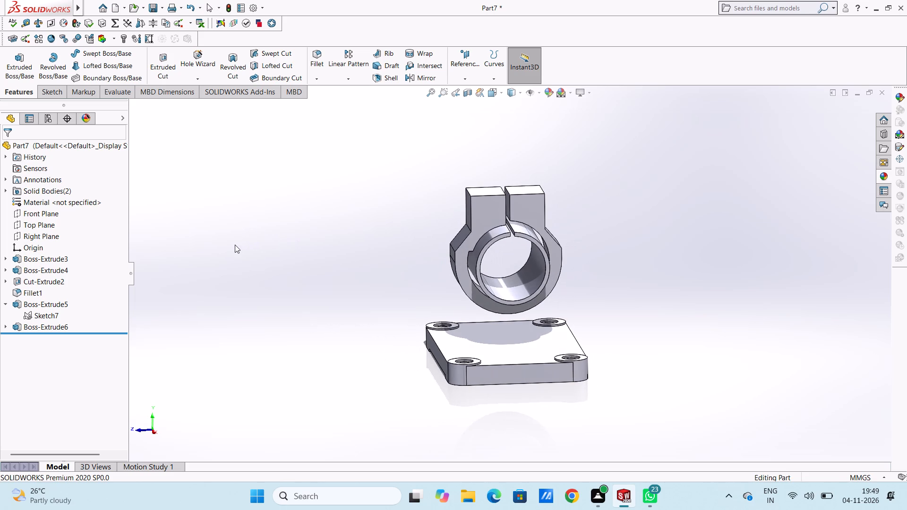
middle_drag(345, 332, 339, 292)
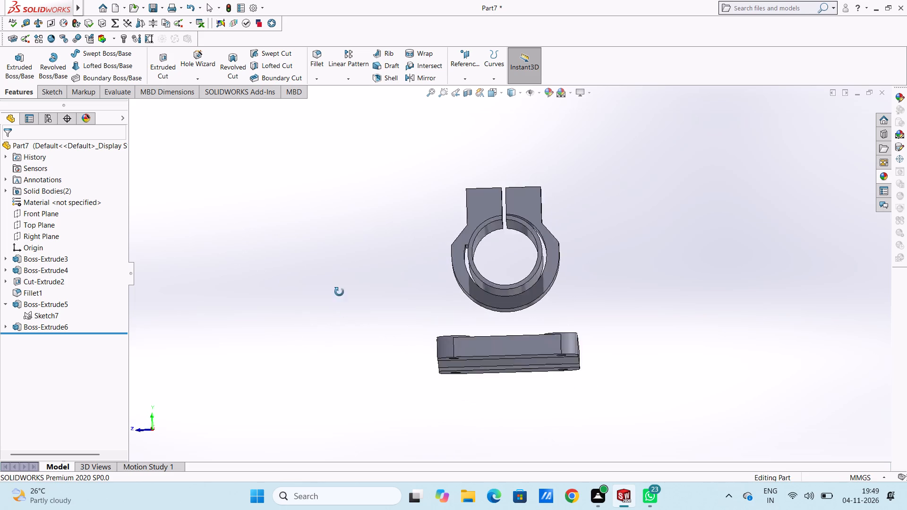
middle_drag(339, 292, 349, 309)
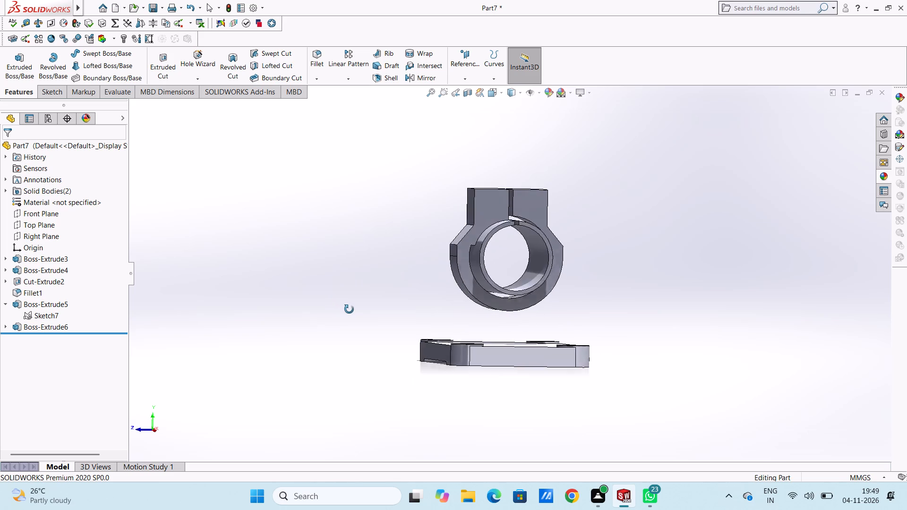
middle_drag(349, 309, 334, 313)
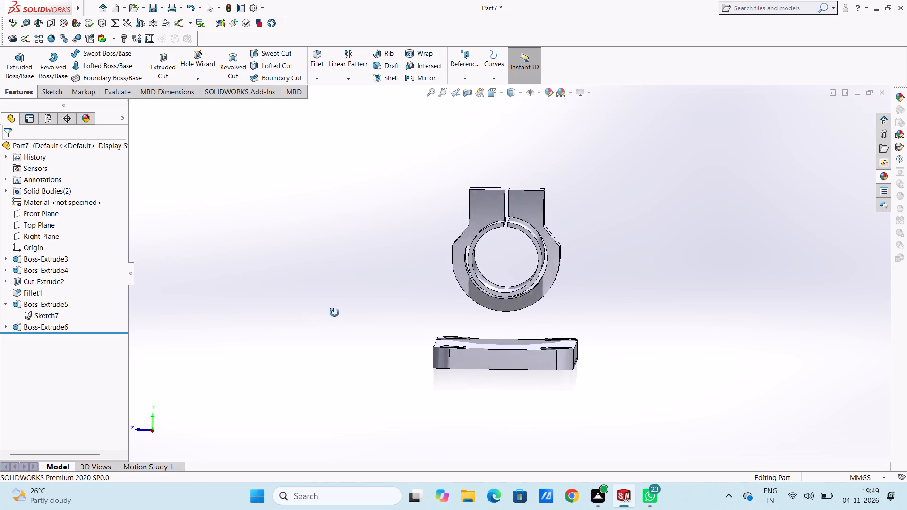
middle_drag(334, 313, 335, 313)
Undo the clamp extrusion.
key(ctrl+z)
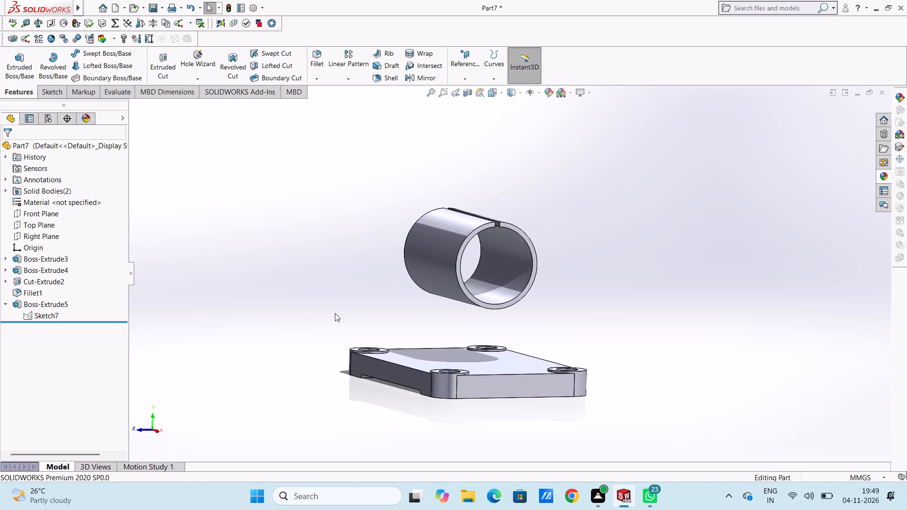
Start extruding Sketch7 with the lower regions between the 45, 50 and 65 mm circles, the left shoulder and both clamp tabs.
click(41, 316)
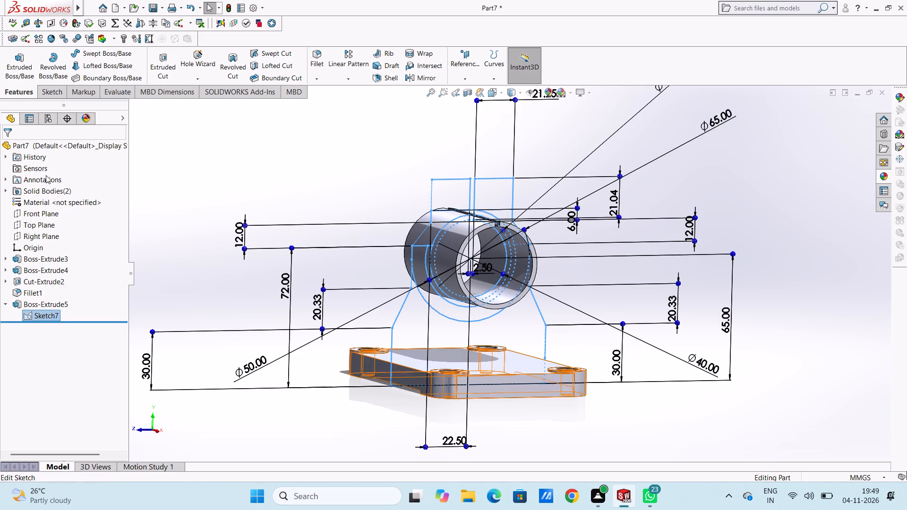
click(27, 57)
scroll(535, 284, down, 3)
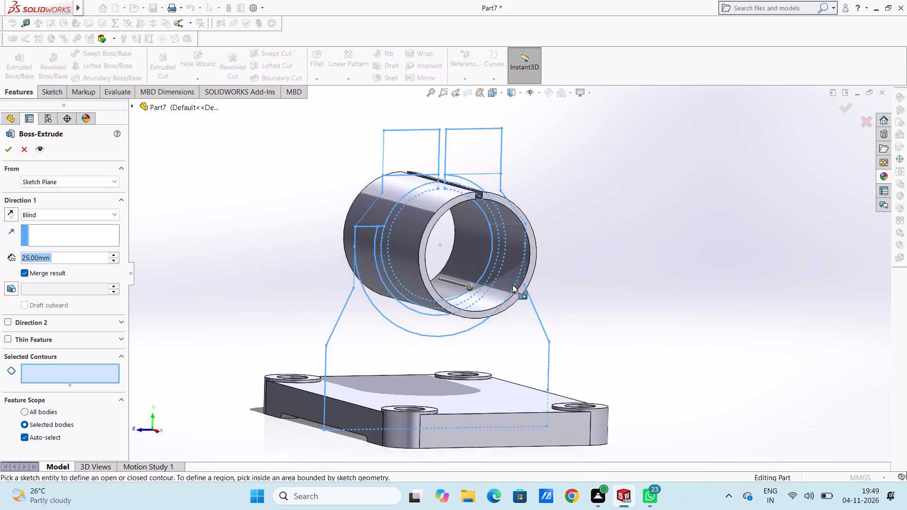
middle_drag(421, 229, 404, 208)
scroll(354, 262, down, 3)
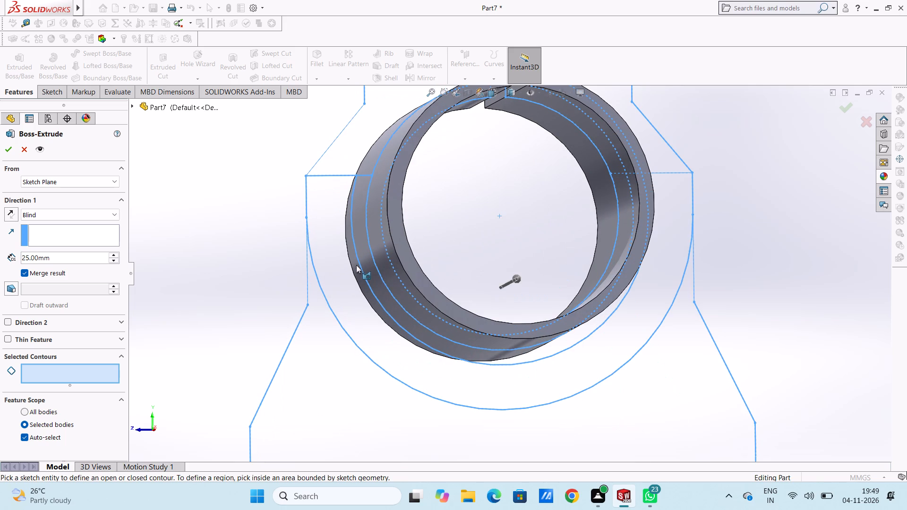
click(371, 263)
click(350, 284)
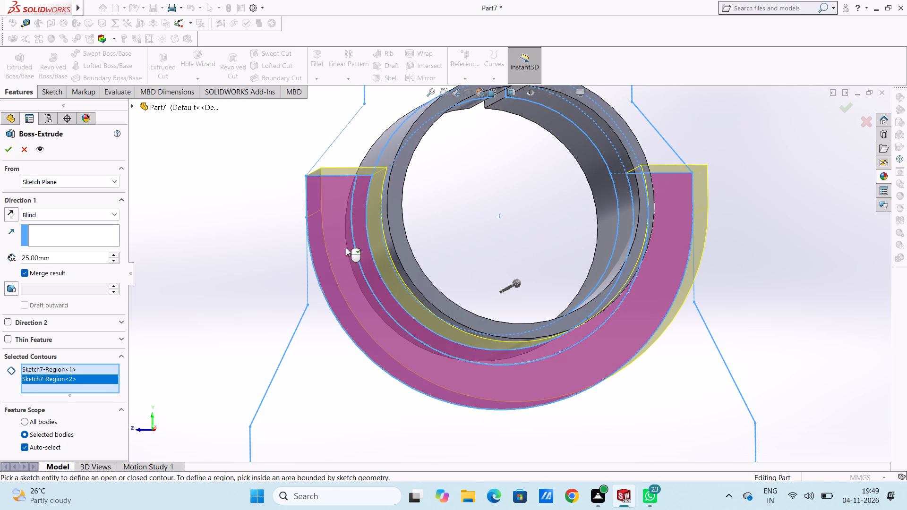
click(356, 136)
scroll(375, 159, up, 5)
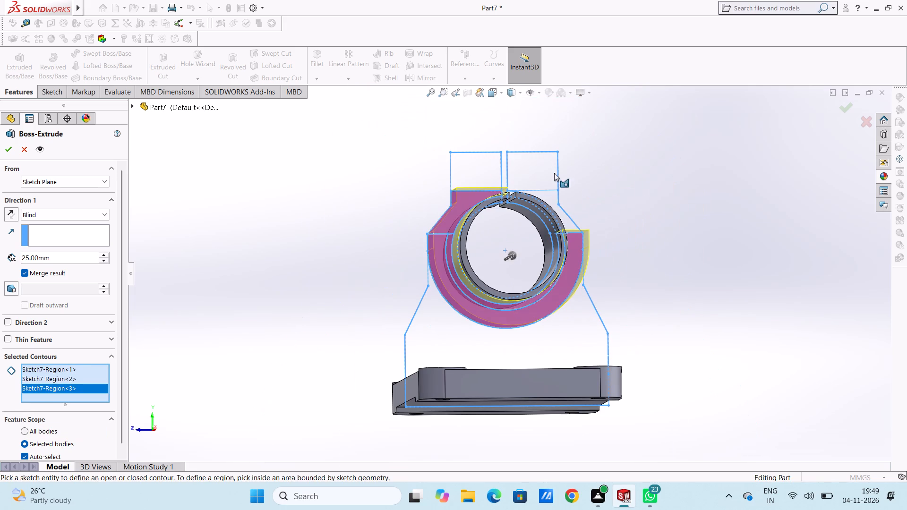
middle_drag(546, 194, 533, 216)
click(488, 179)
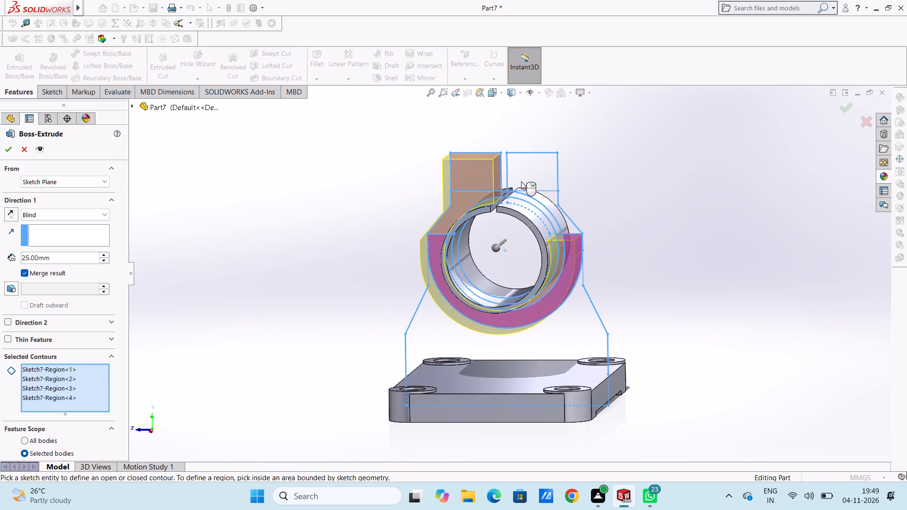
click(525, 178)
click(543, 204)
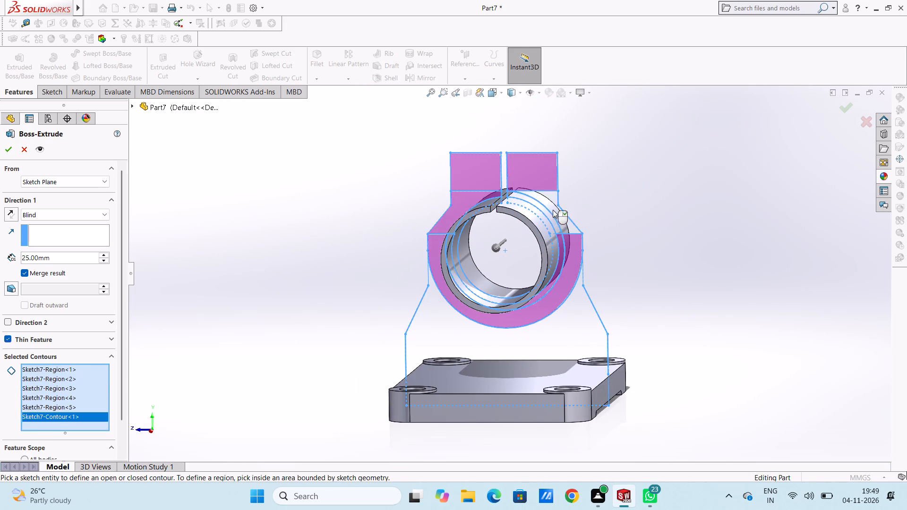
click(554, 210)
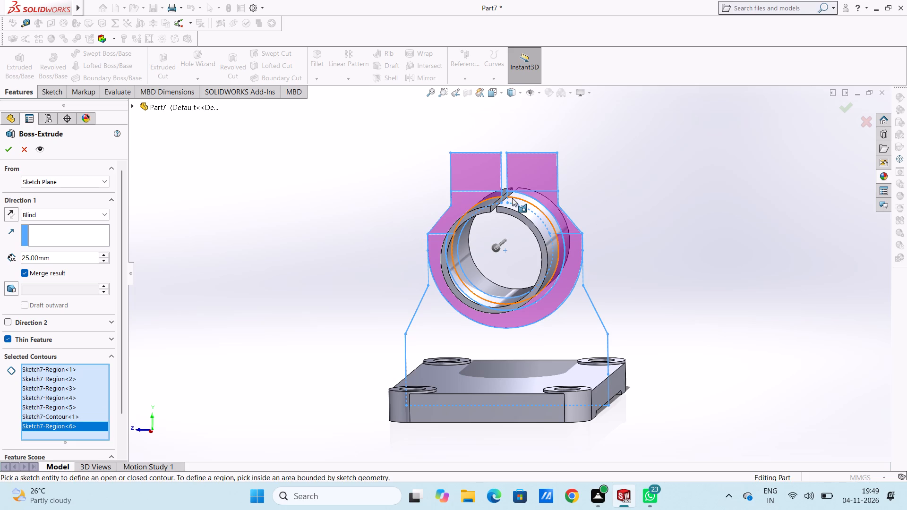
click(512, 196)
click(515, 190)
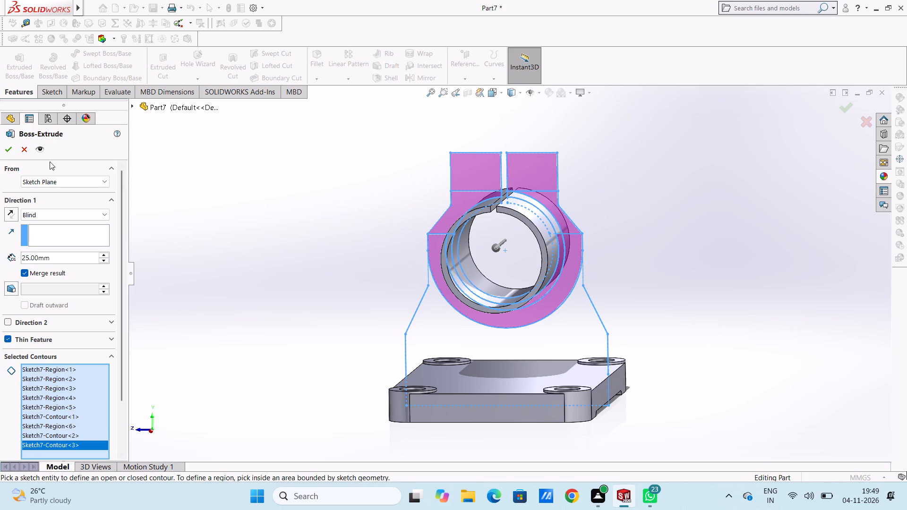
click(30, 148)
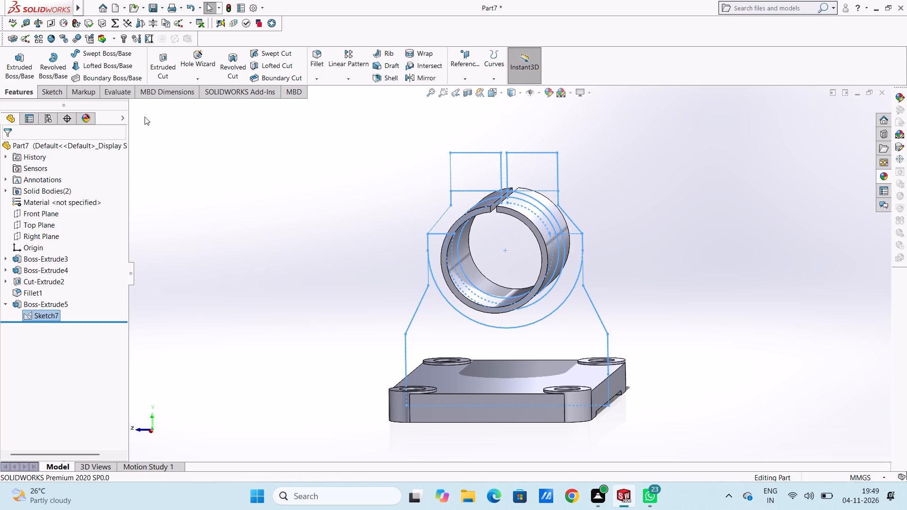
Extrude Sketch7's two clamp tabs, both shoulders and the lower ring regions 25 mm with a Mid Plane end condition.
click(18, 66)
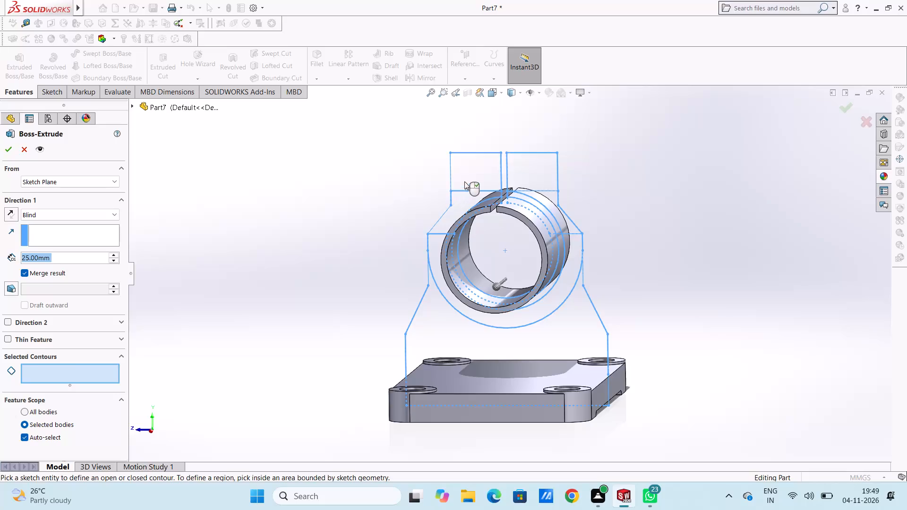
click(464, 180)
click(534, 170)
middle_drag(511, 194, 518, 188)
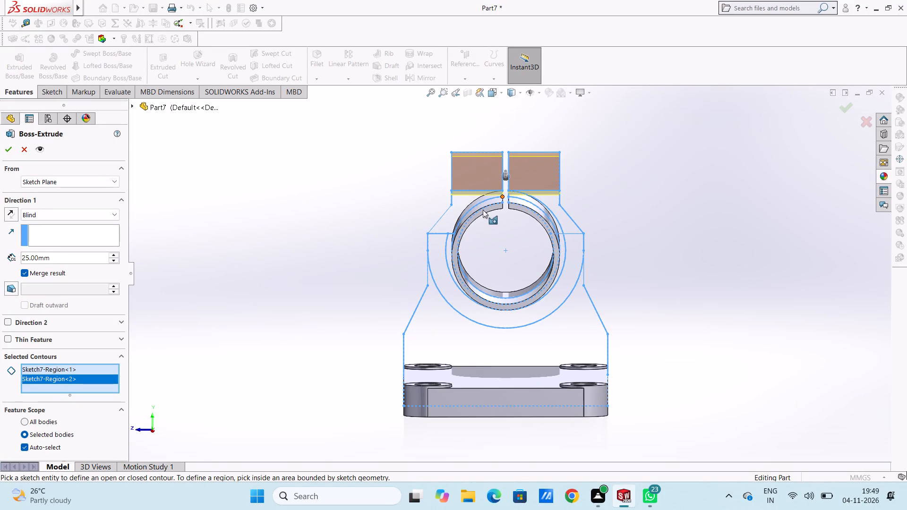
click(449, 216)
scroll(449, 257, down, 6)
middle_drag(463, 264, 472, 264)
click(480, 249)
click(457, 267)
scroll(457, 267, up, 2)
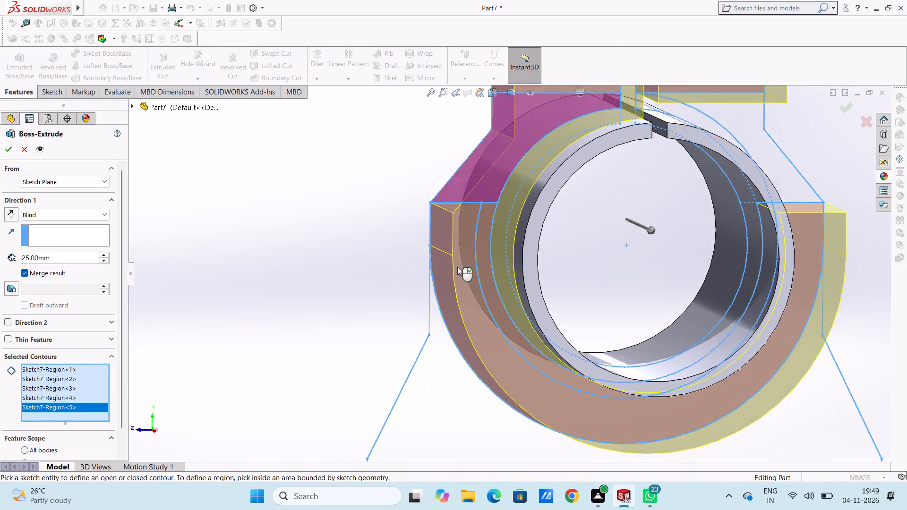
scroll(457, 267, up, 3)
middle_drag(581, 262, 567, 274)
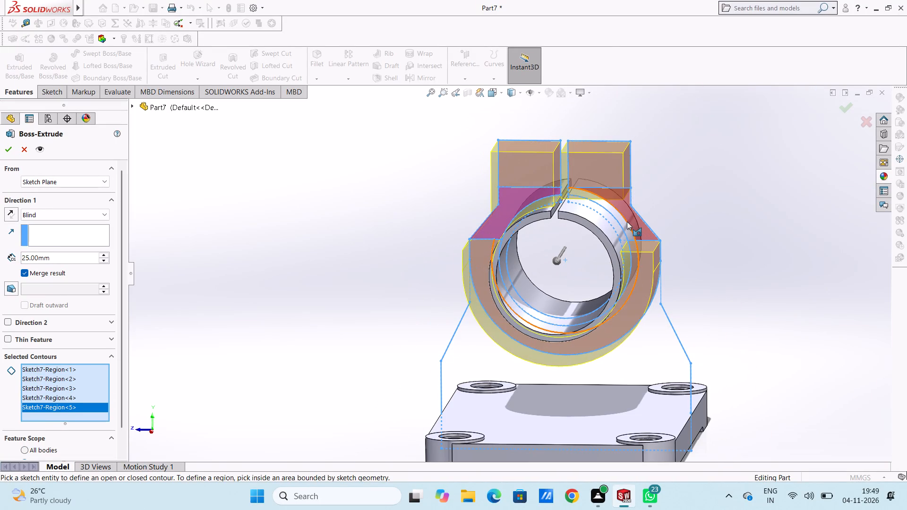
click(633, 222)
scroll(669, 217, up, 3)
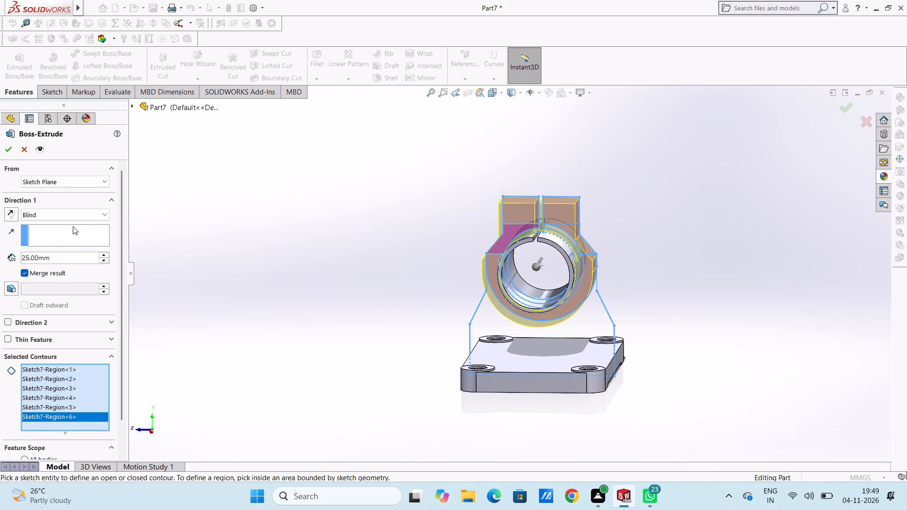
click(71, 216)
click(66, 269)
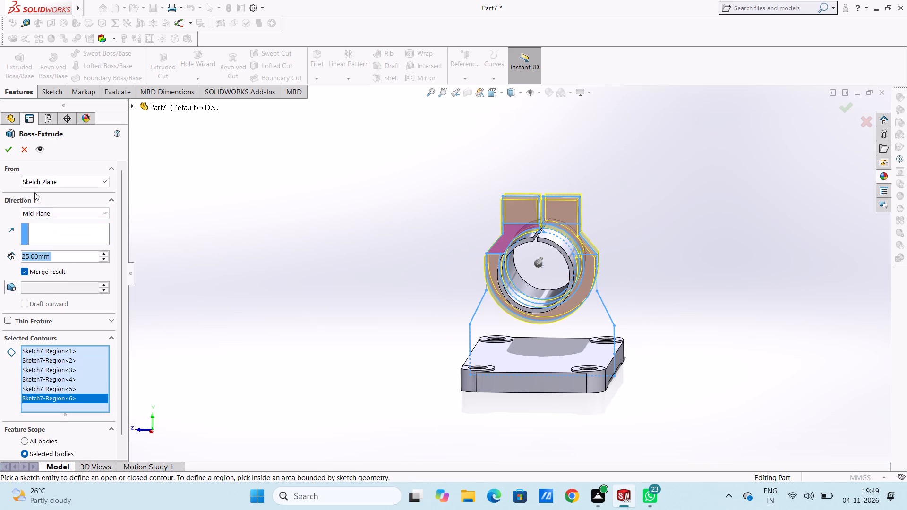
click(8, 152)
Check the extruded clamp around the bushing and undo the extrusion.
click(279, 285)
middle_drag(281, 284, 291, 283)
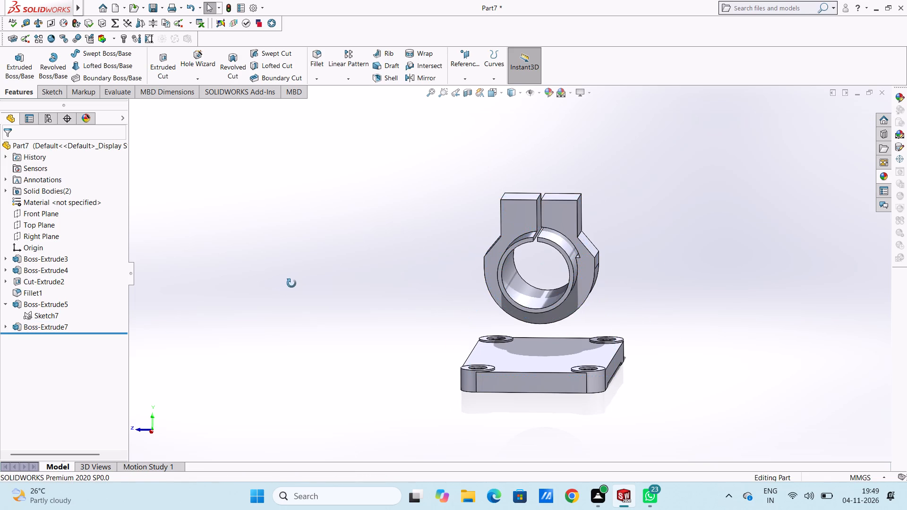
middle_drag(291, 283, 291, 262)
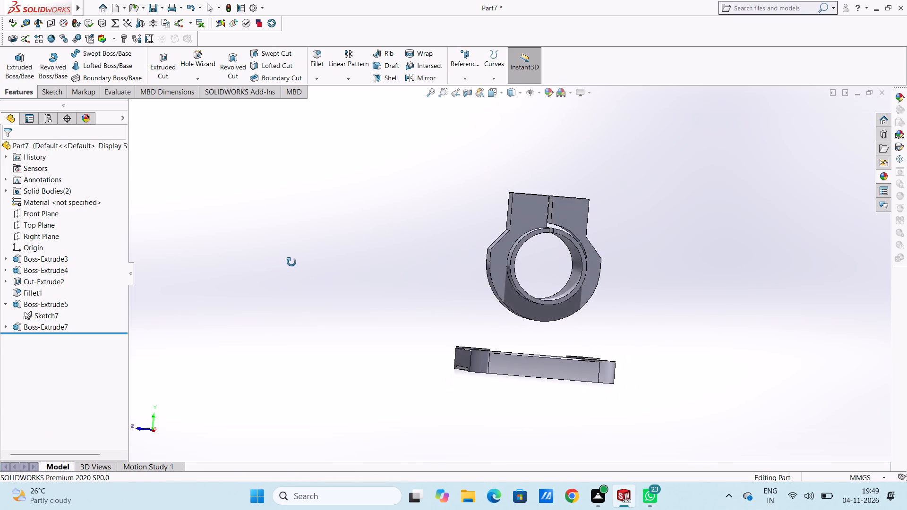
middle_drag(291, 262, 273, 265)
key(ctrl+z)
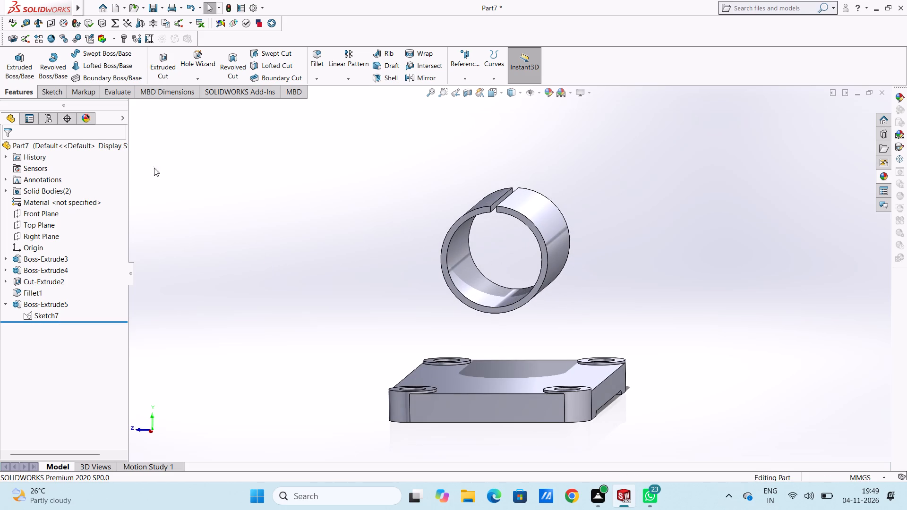
Extrude Sketch7's two clamp tabs, both shoulders and all ring regions around the split bushing 25 mm with a Mid Plane end condition.
click(37, 316)
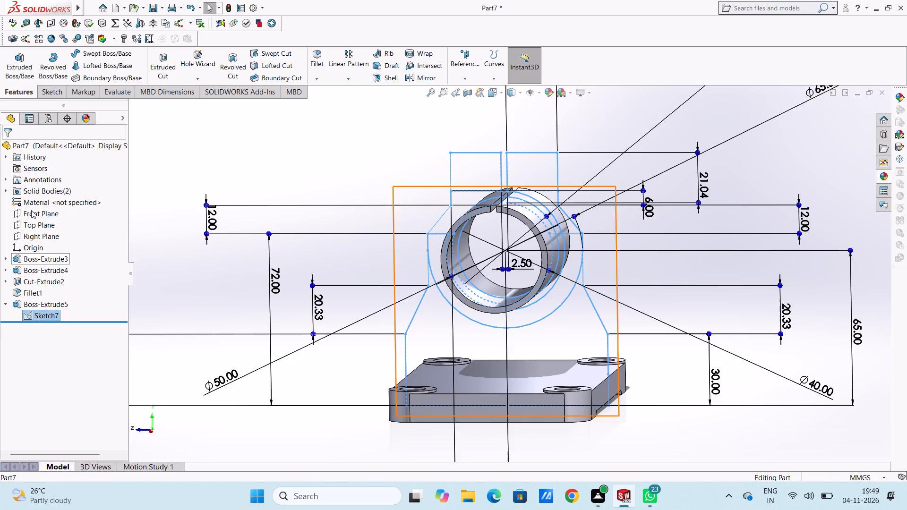
click(13, 62)
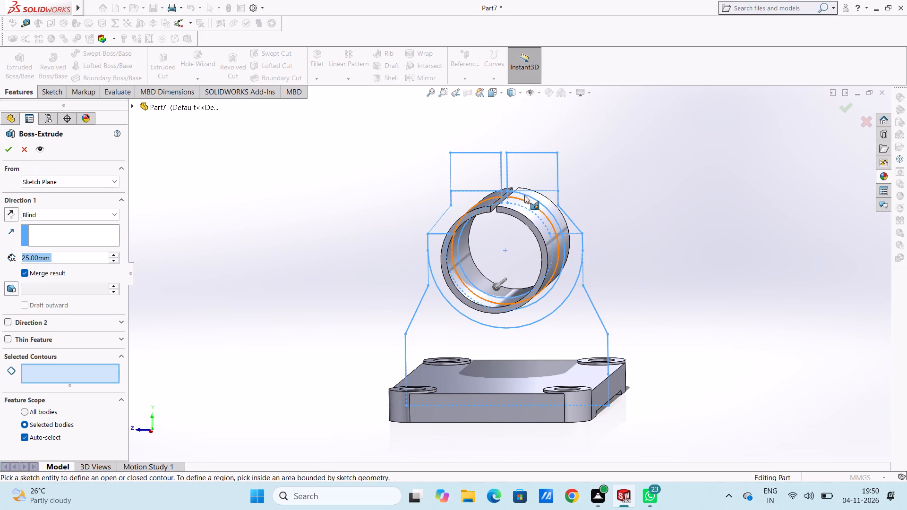
click(473, 169)
click(526, 173)
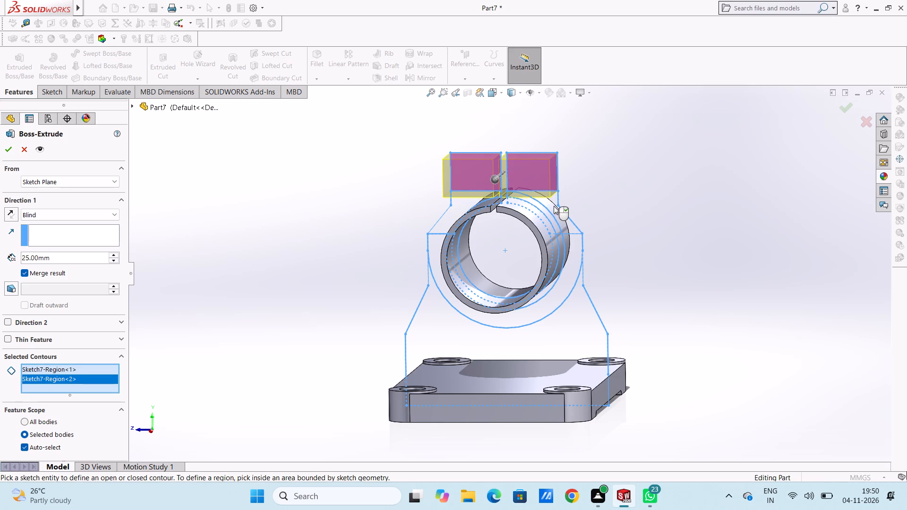
middle_drag(561, 204, 563, 195)
scroll(523, 225, down, 5)
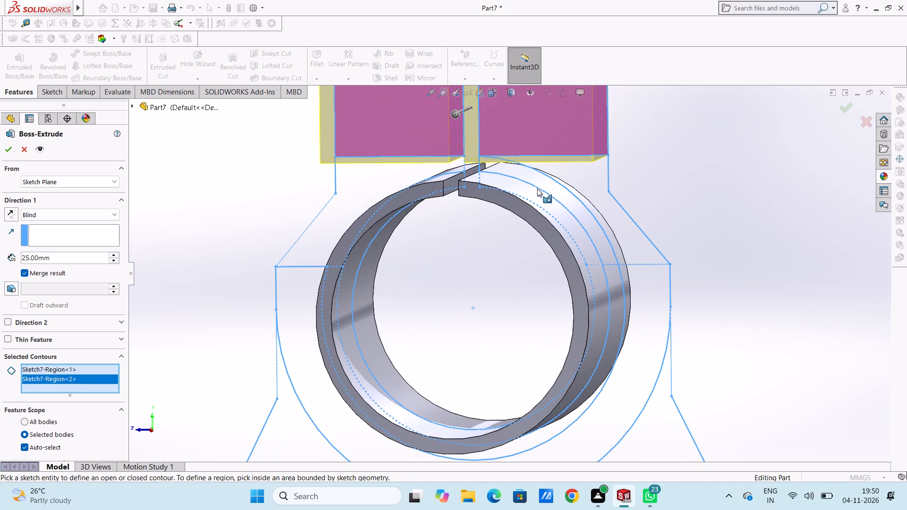
click(544, 185)
click(620, 226)
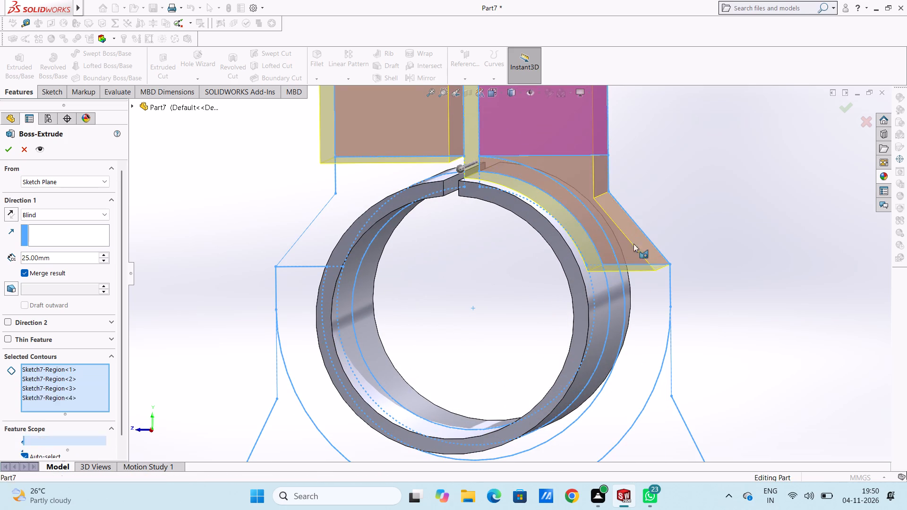
click(651, 286)
click(366, 184)
middle_drag(328, 268, 348, 264)
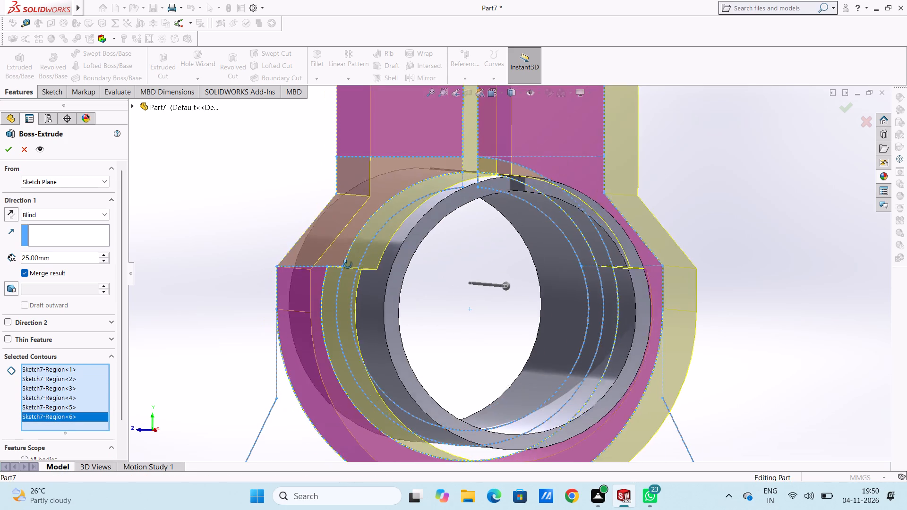
middle_drag(348, 264, 335, 244)
click(336, 278)
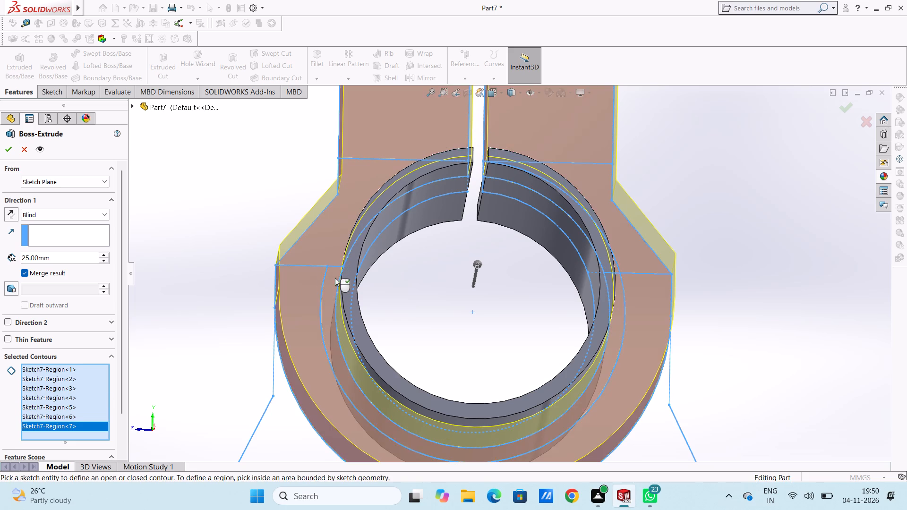
click(76, 217)
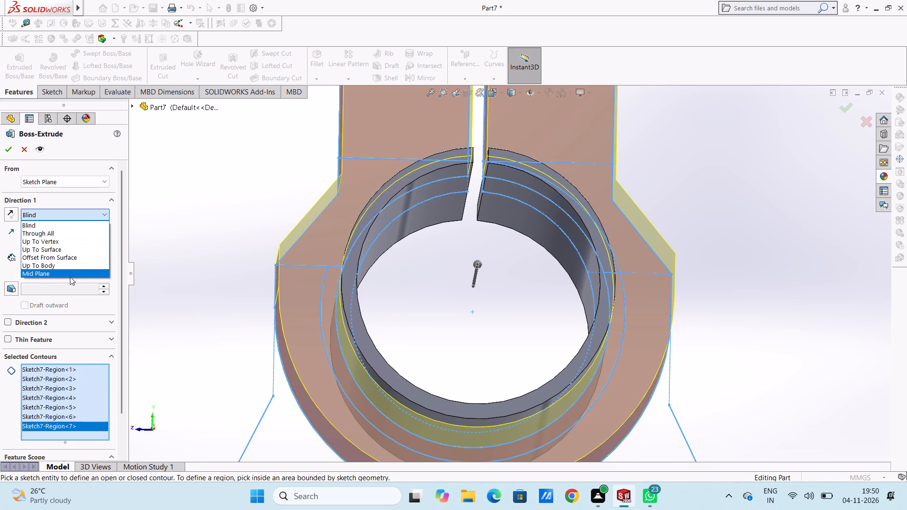
click(71, 274)
click(10, 149)
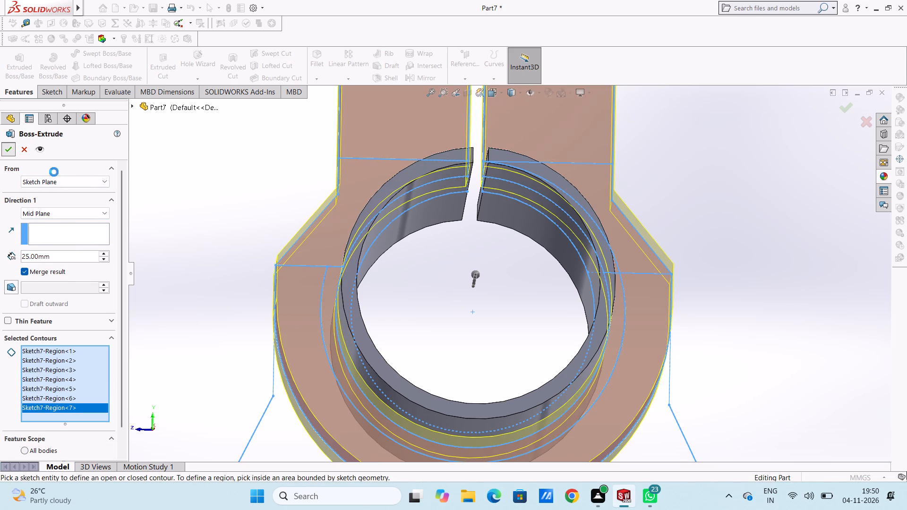
scroll(251, 219, up, 5)
click(273, 242)
Extrude Sketch7's sloped support region between the clamp ring and the base plate 10 mm with a Mid Plane end condition.
middle_drag(316, 203, 327, 229)
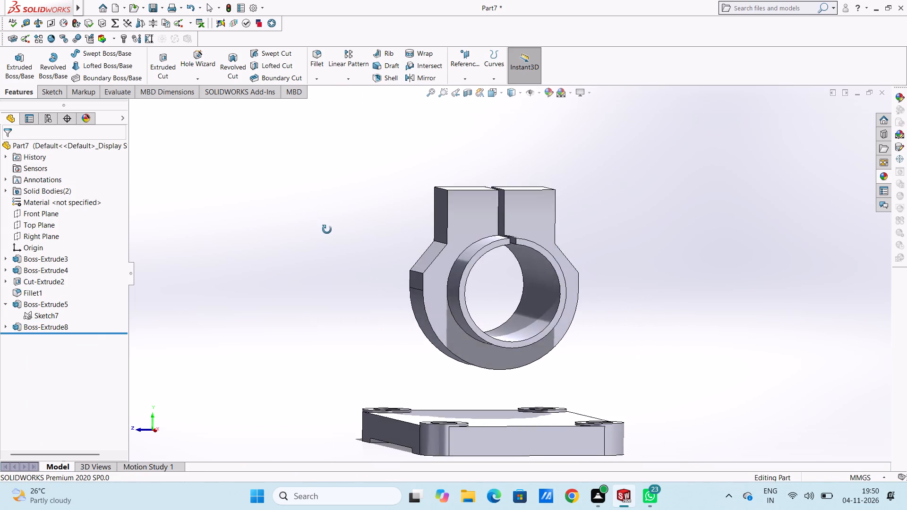
middle_drag(327, 229, 308, 230)
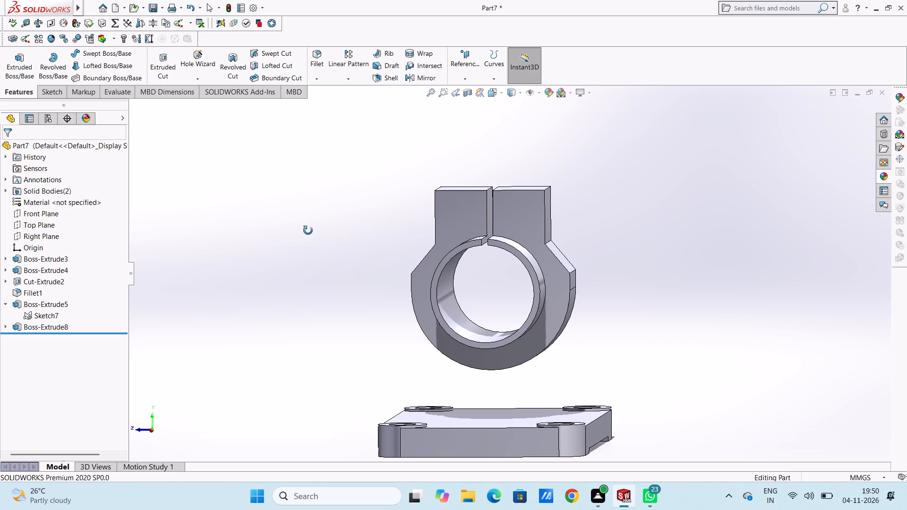
middle_drag(308, 230, 332, 227)
scroll(333, 228, up, 3)
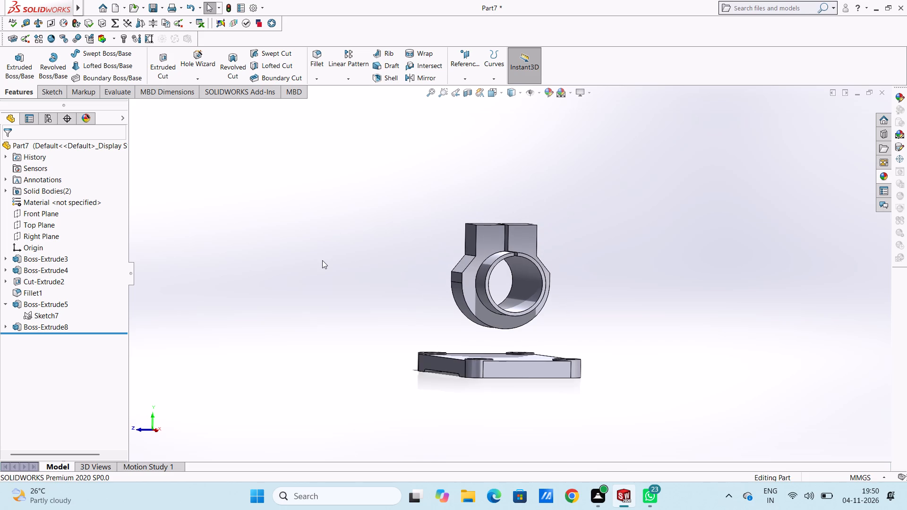
click(44, 317)
click(22, 61)
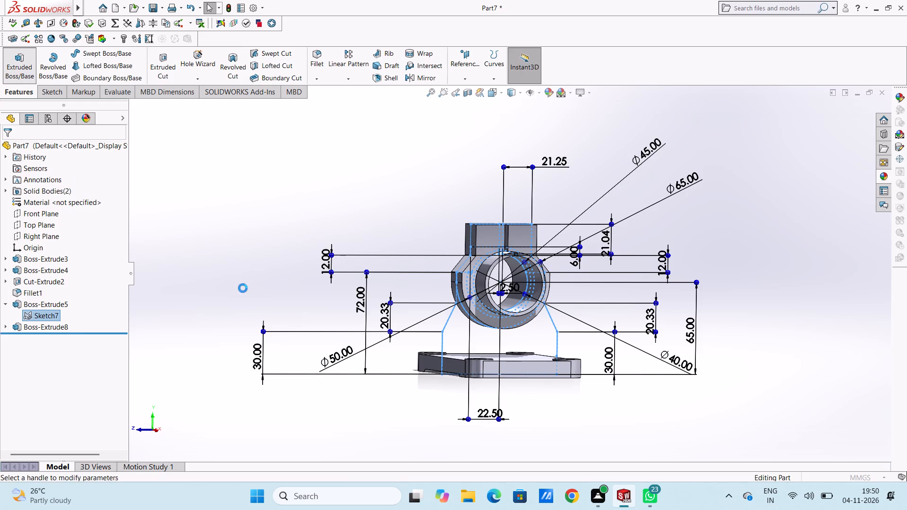
click(462, 348)
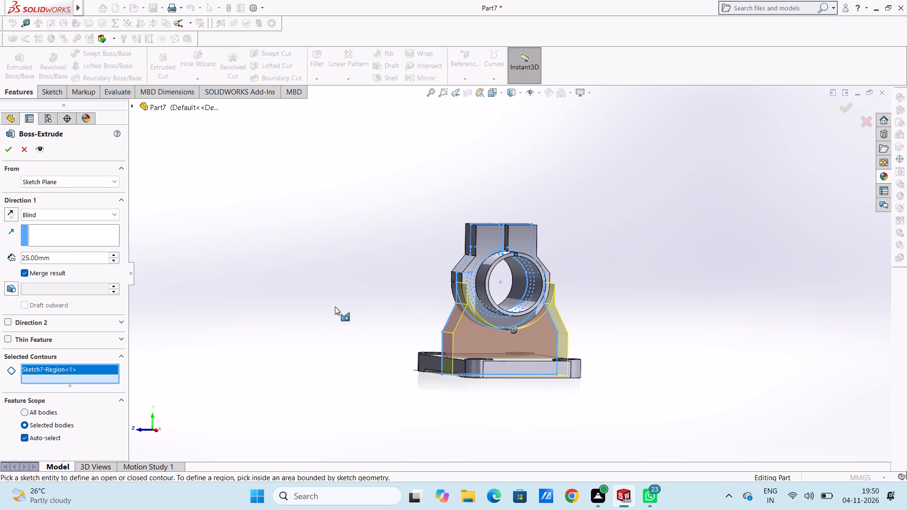
click(92, 212)
click(75, 270)
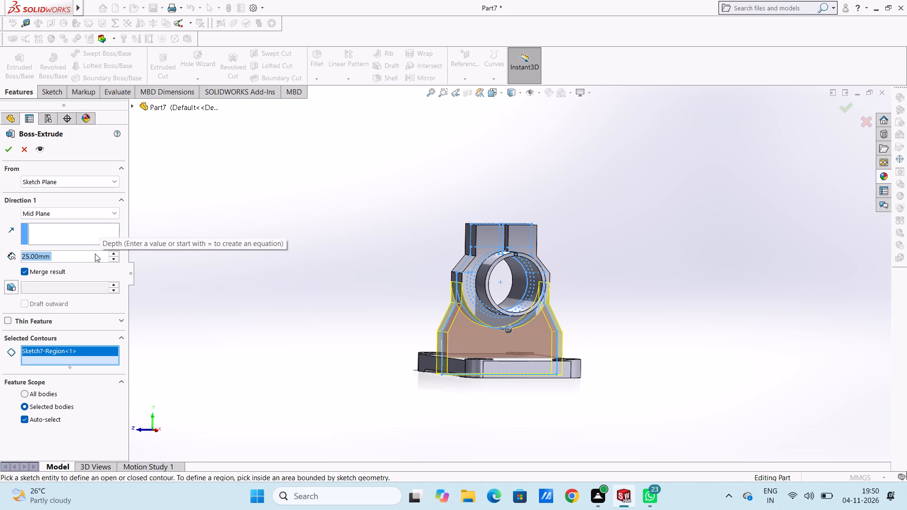
key(8)
key(Return)
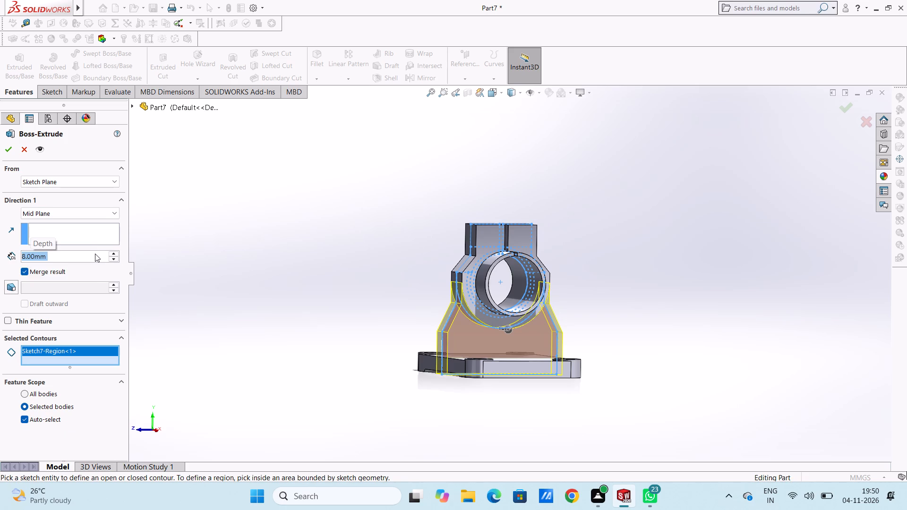
text(10)
key(Return)
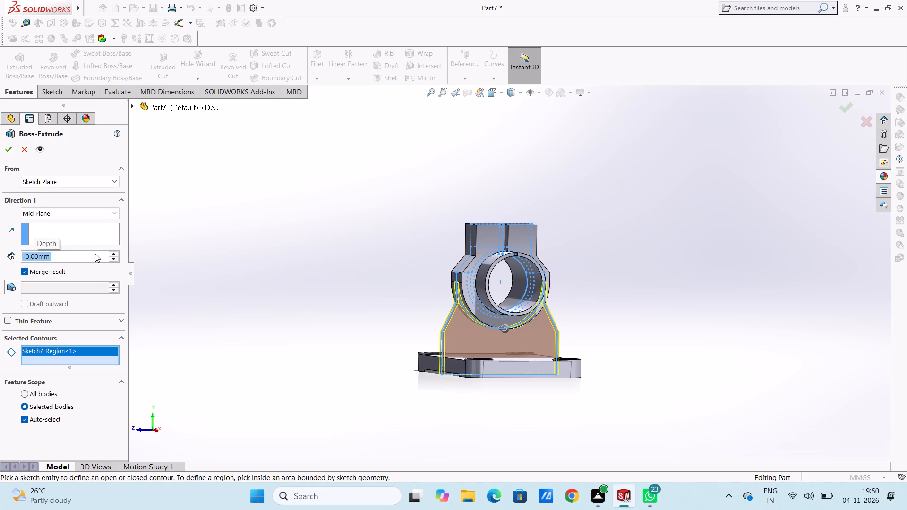
middle_drag(325, 263, 407, 271)
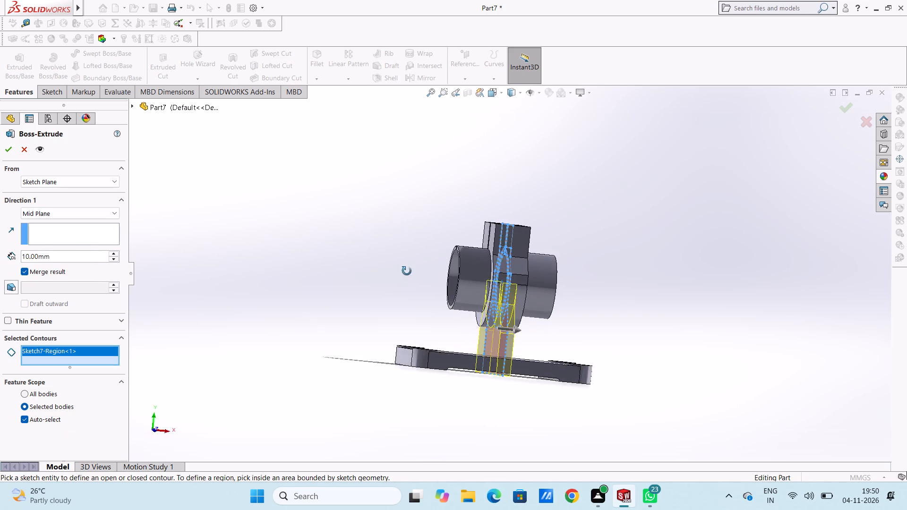
middle_drag(407, 271, 319, 303)
scroll(319, 304, up, 1)
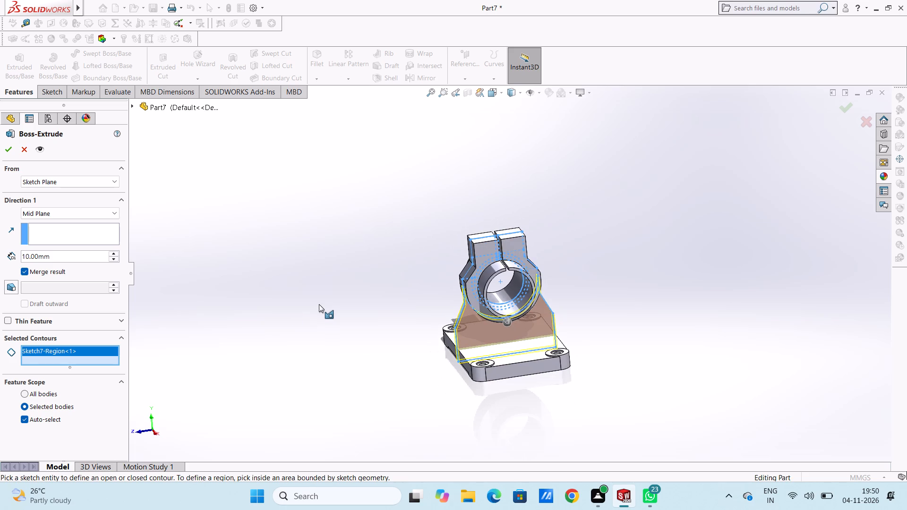
click(10, 153)
click(277, 309)
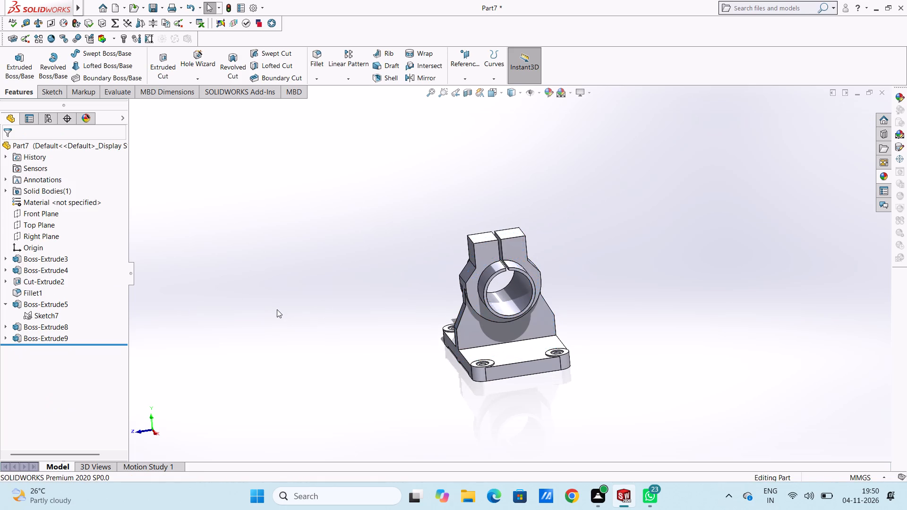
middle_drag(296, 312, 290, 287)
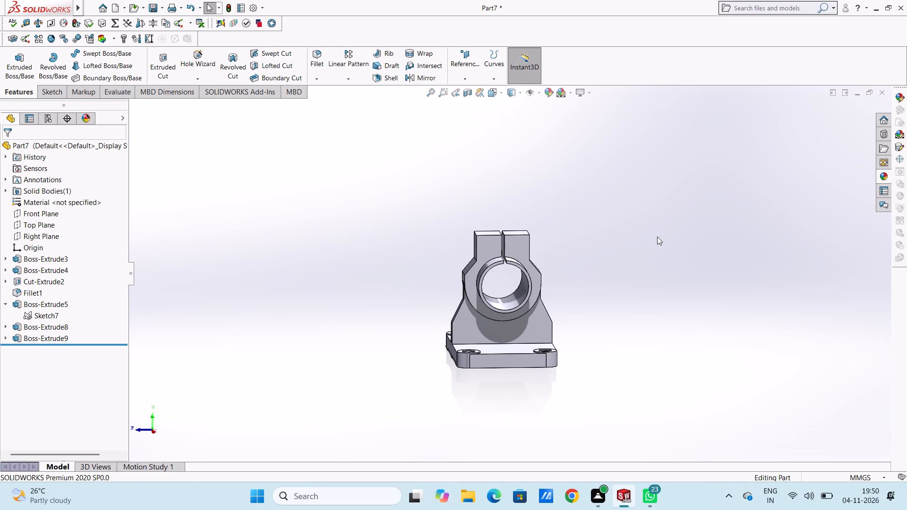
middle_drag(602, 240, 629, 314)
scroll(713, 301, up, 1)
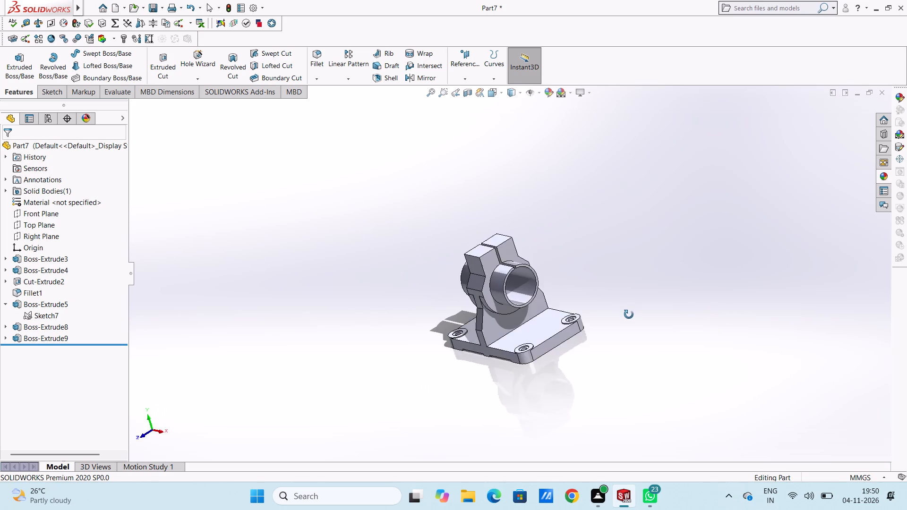
Examine the clamp, bushing, sloped support and base plate from all sides, including the plate's underside.
middle_drag(629, 314, 616, 236)
middle_drag(616, 289, 615, 283)
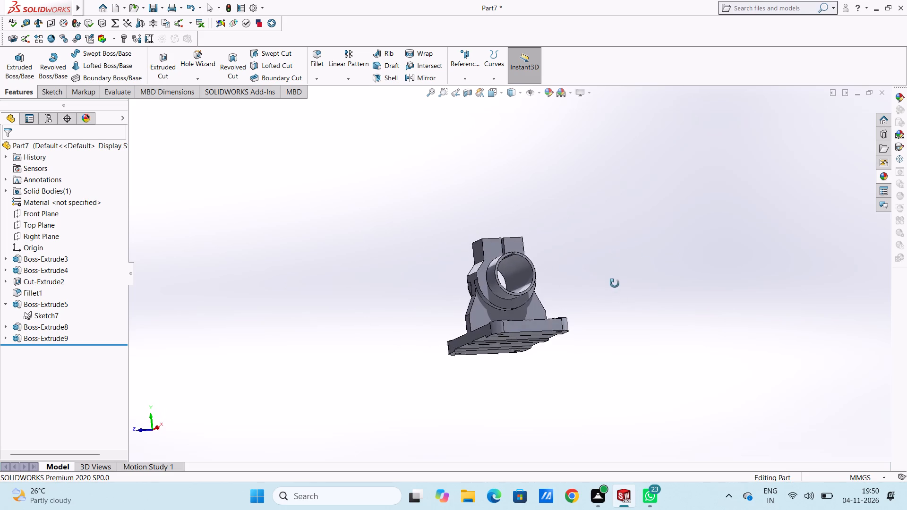
middle_drag(615, 283, 592, 329)
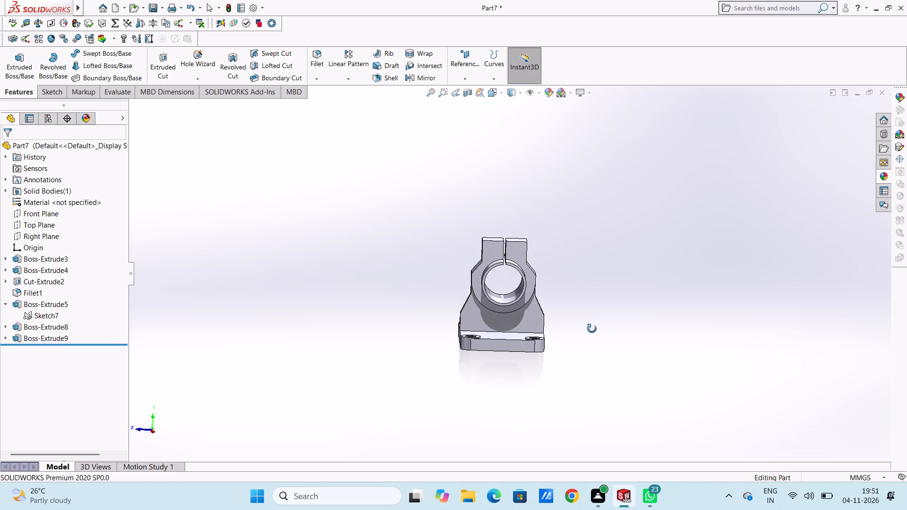
middle_drag(592, 329, 582, 287)
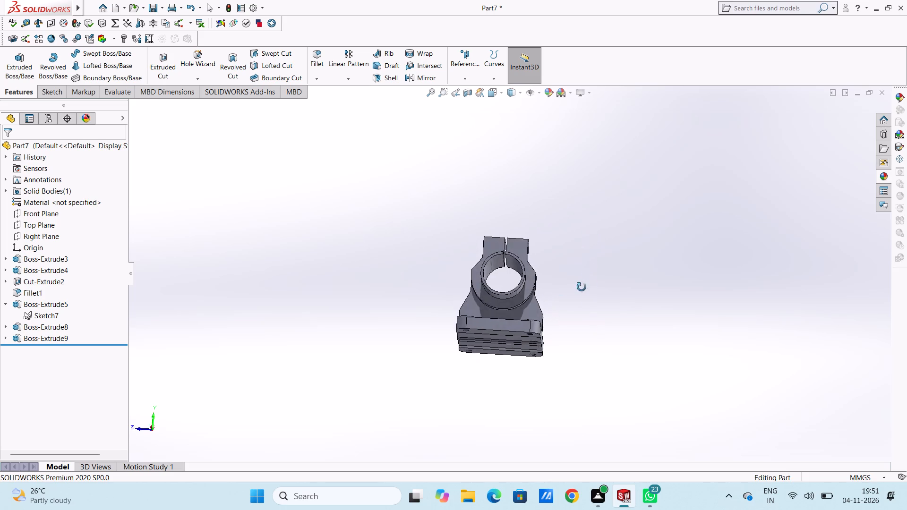
middle_drag(582, 287, 655, 322)
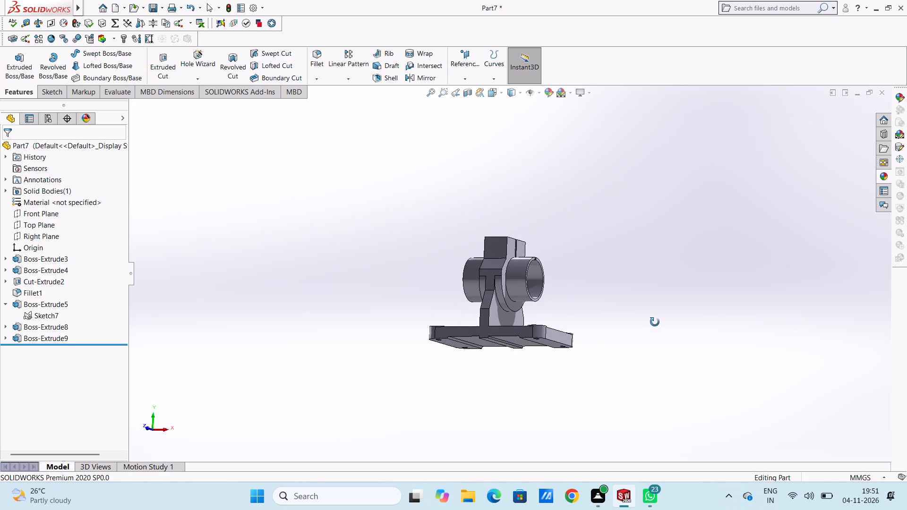
middle_drag(655, 322, 596, 319)
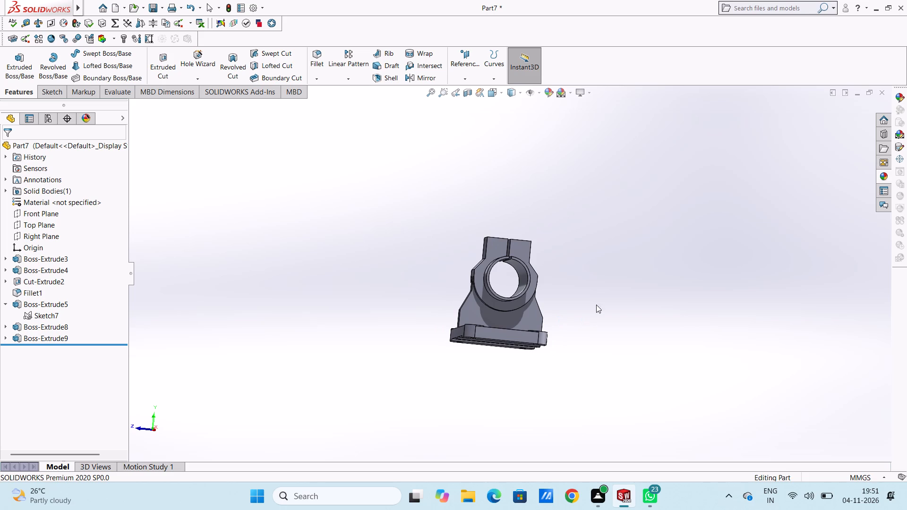
middle_drag(589, 299, 607, 325)
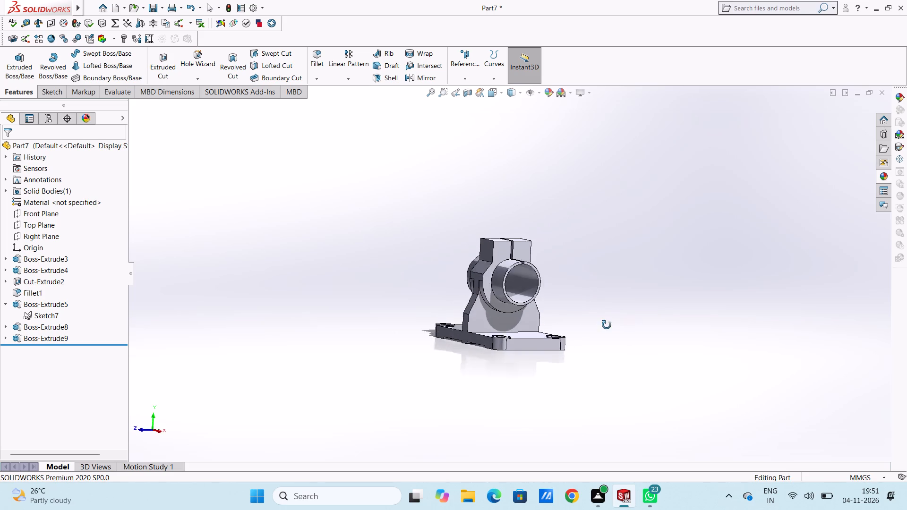
middle_drag(607, 325, 556, 329)
middle_drag(597, 291, 539, 304)
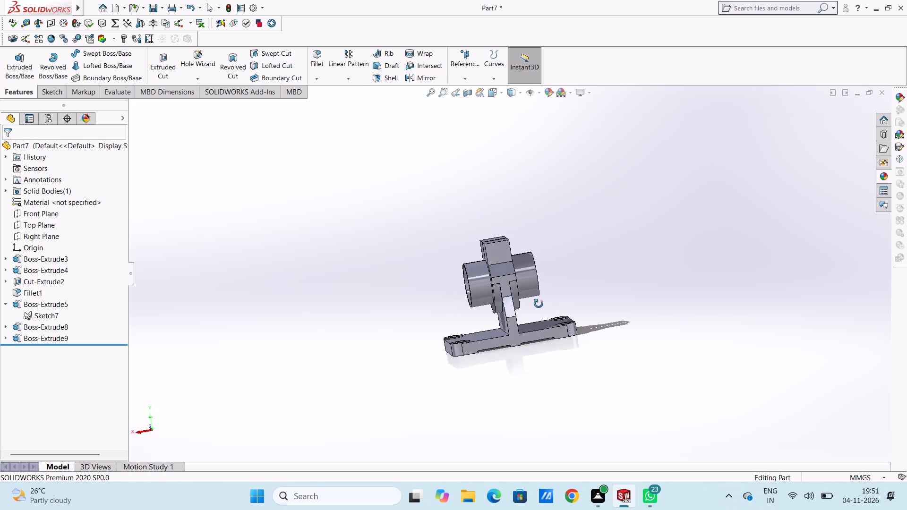
middle_drag(539, 304, 556, 302)
middle_drag(646, 285, 634, 288)
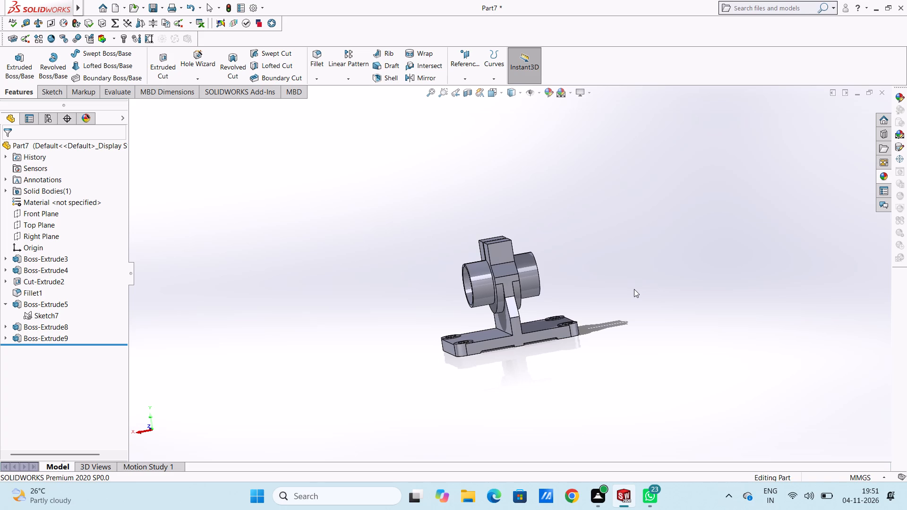
middle_drag(621, 269, 709, 263)
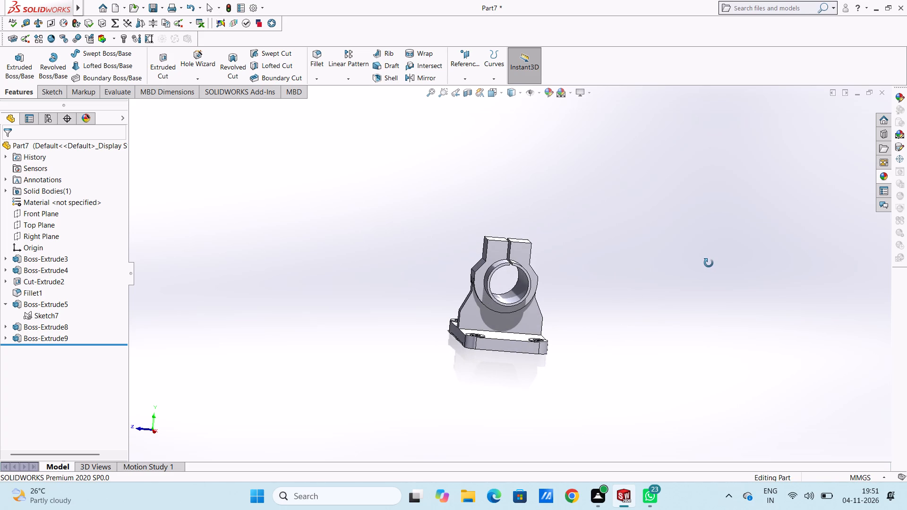
middle_drag(709, 263, 576, 313)
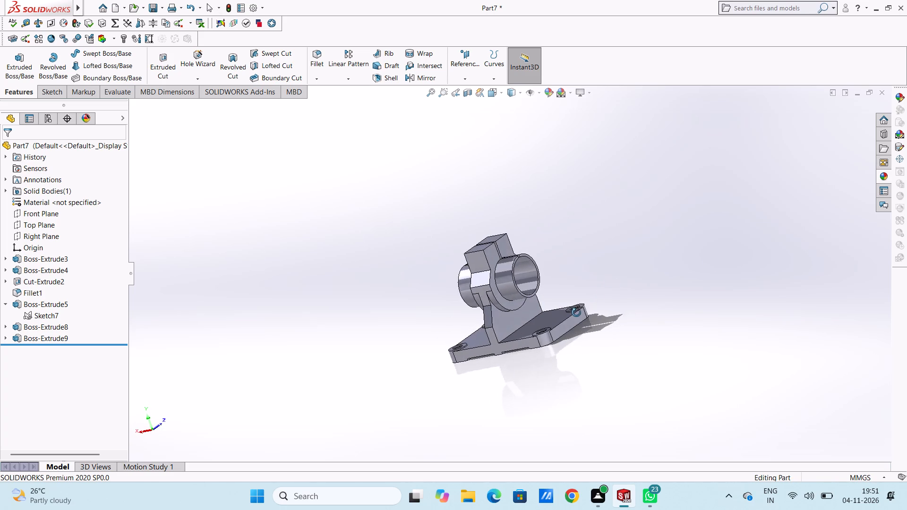
middle_drag(576, 313, 805, 275)
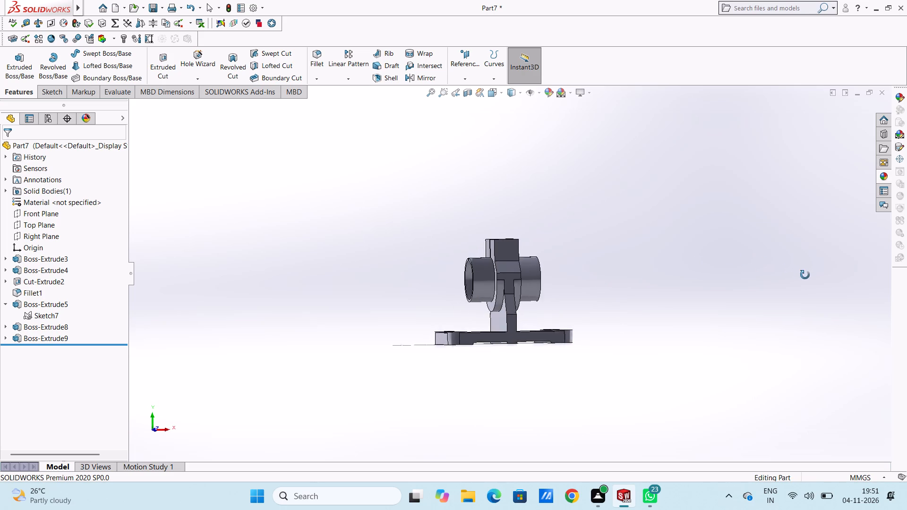
middle_drag(805, 275, 769, 333)
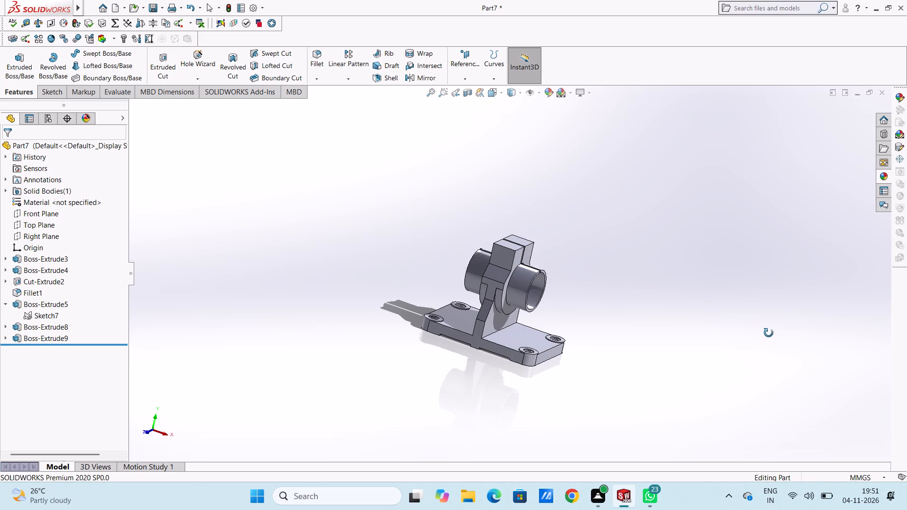
middle_drag(769, 333, 768, 333)
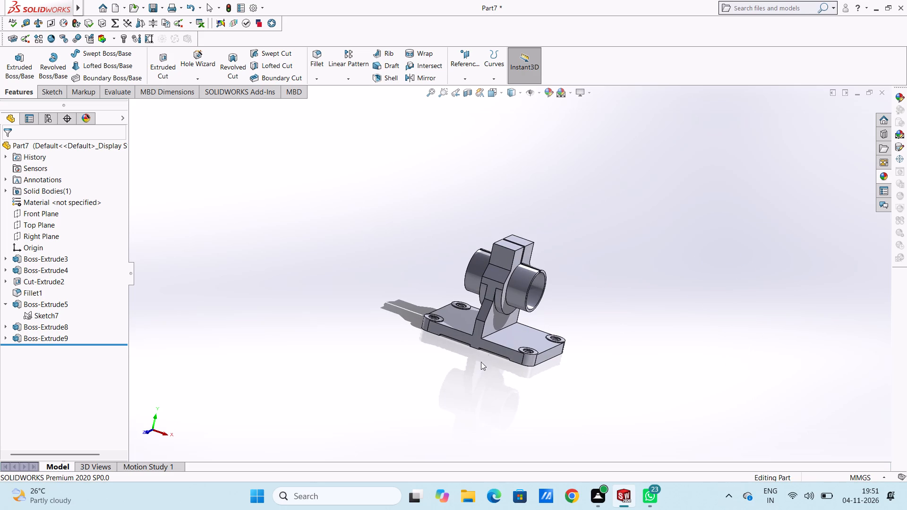
middle_drag(613, 337, 598, 318)
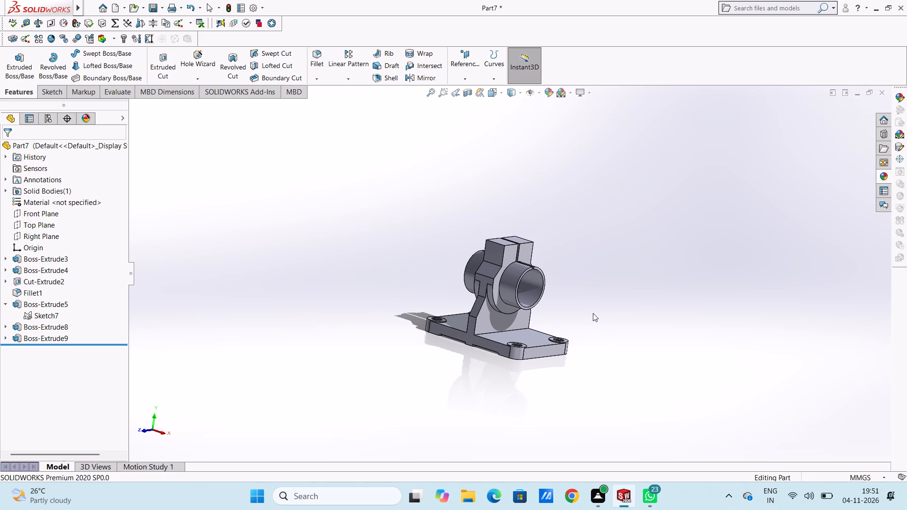
Fillet the four outer top edges of the two clamp tabs with a symmetric 12.5 mm radius.
key(ctrl+7)
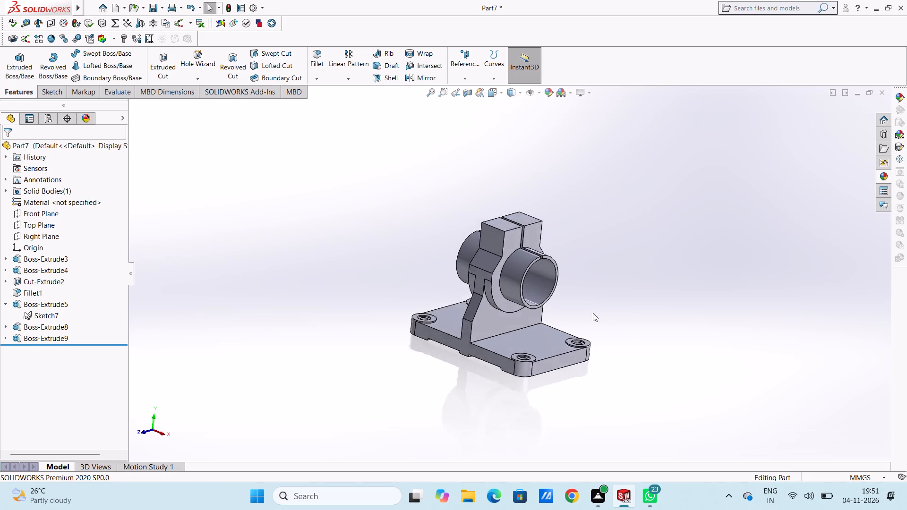
scroll(541, 207, down, 1)
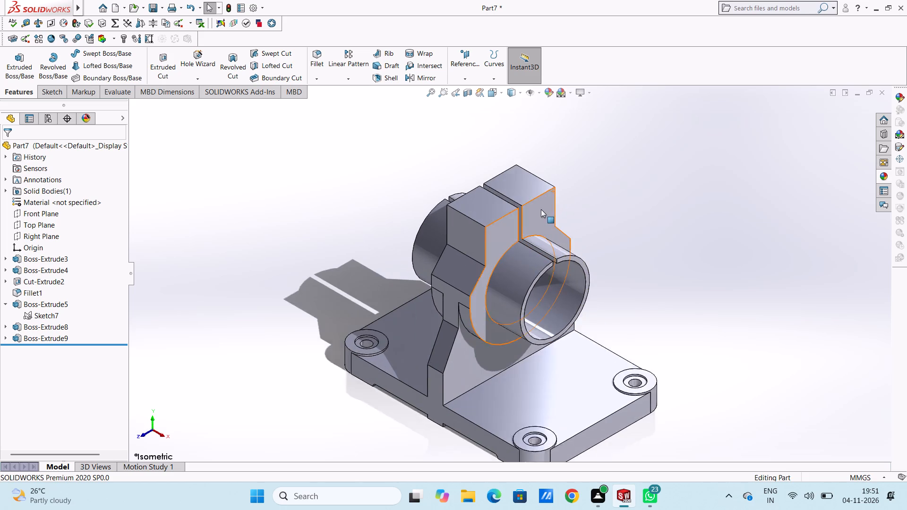
scroll(541, 209, down, 1)
click(322, 53)
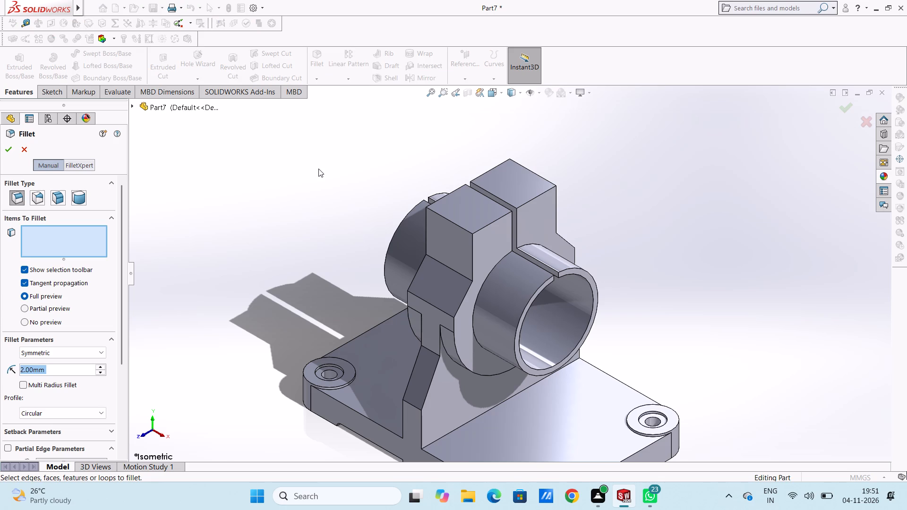
text(12.5)
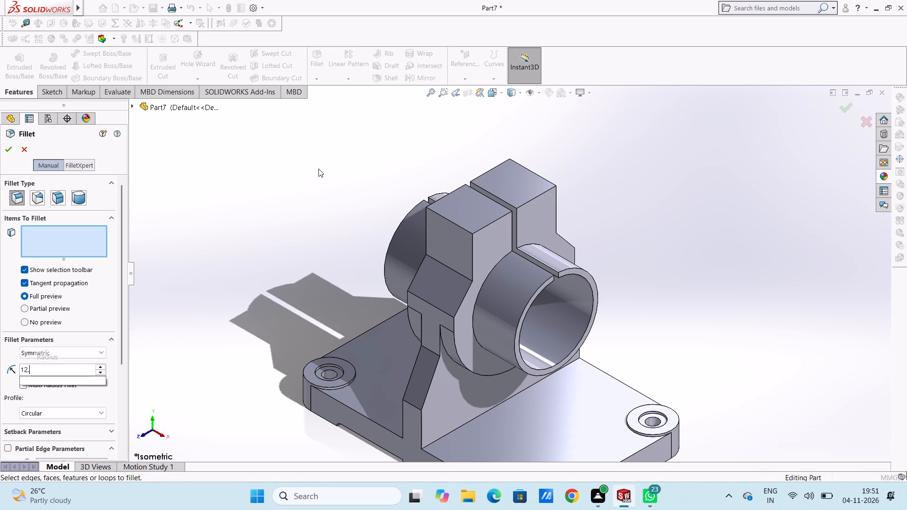
key(Return)
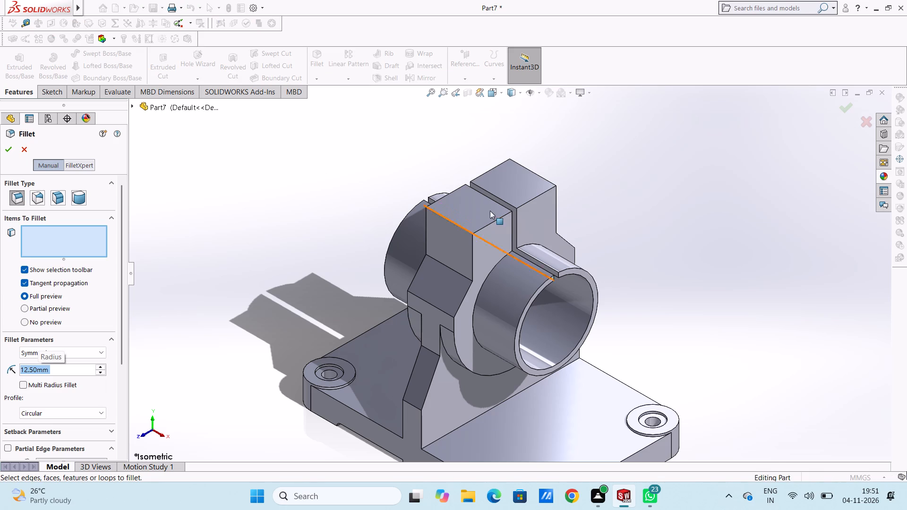
click(491, 223)
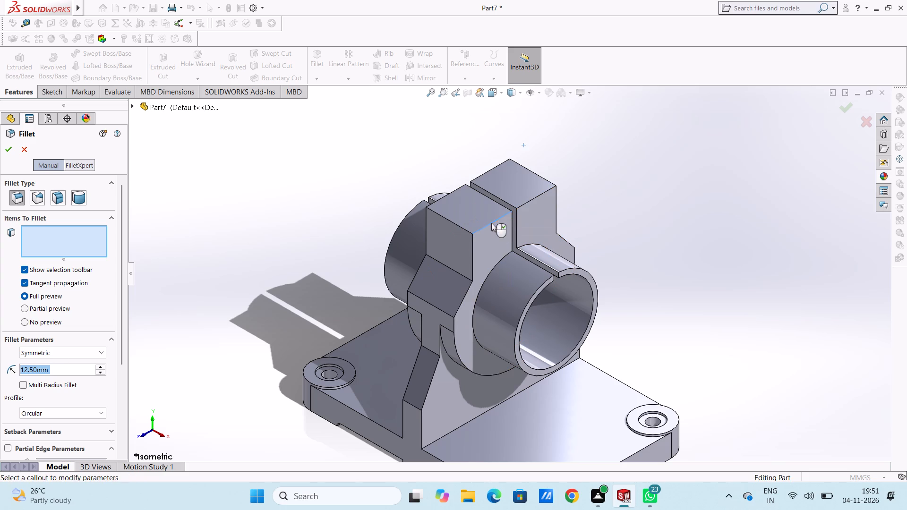
click(437, 201)
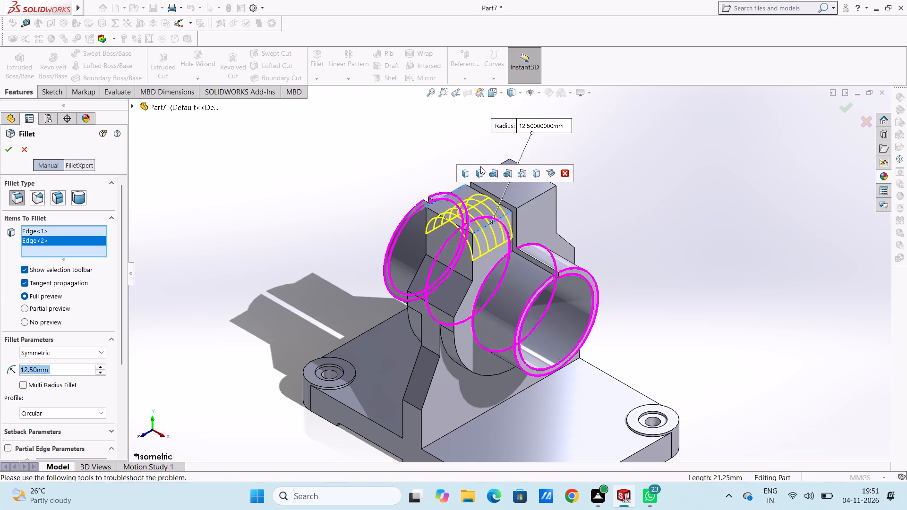
click(506, 161)
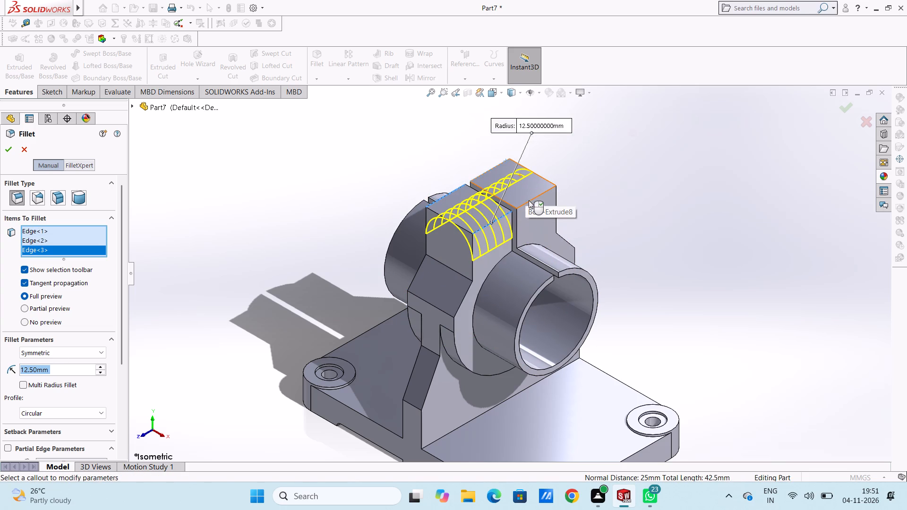
click(530, 200)
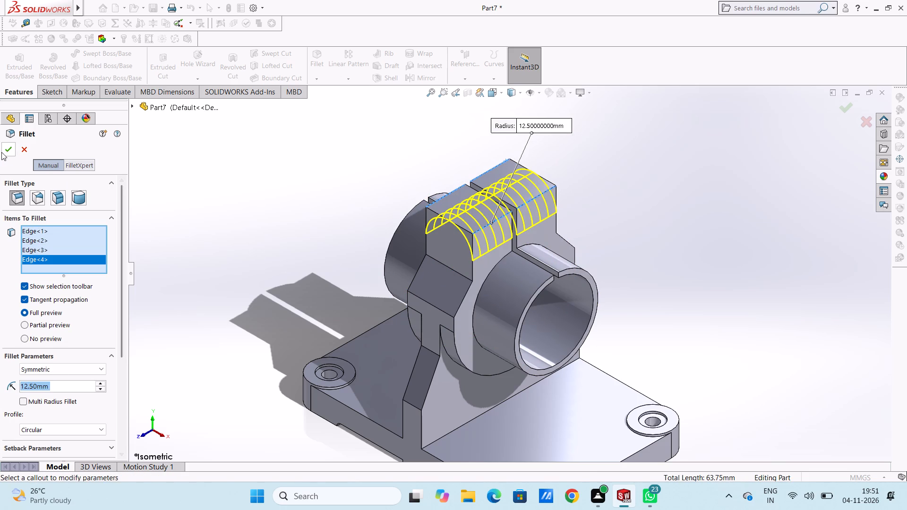
click(3, 150)
click(239, 192)
Start a sketch on the clamp tab's front face and draw a circle about 11.4 mm in diameter, centred on the rounded top's arc centre.
scroll(241, 192, up, 3)
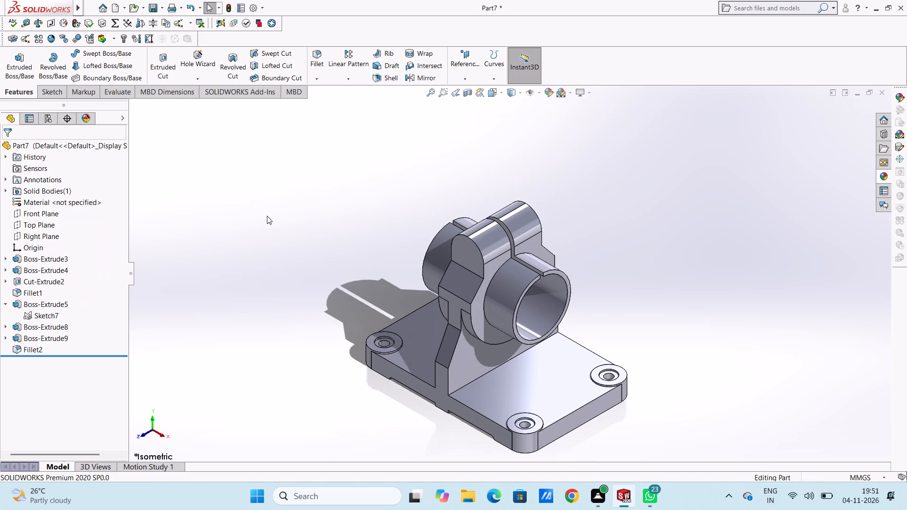
middle_drag(269, 225, 264, 175)
middle_drag(291, 280, 327, 258)
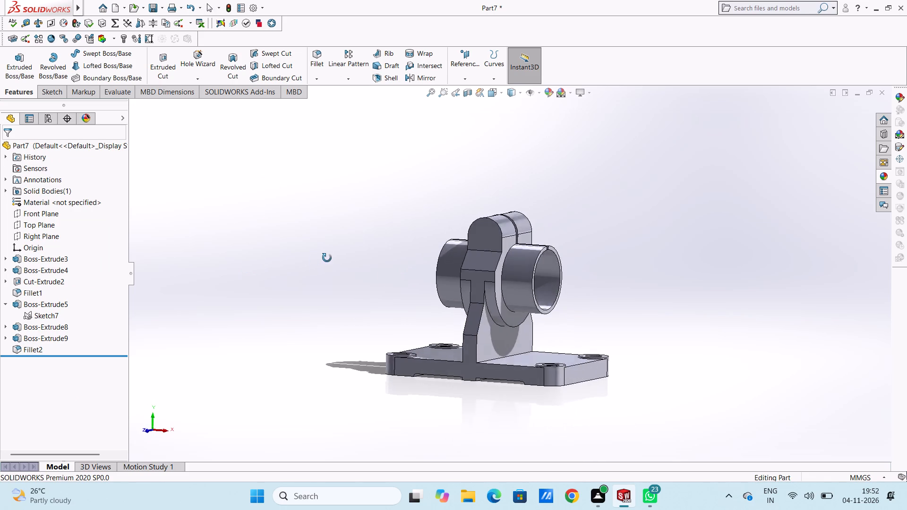
middle_drag(327, 258, 328, 258)
key(ctrl+4)
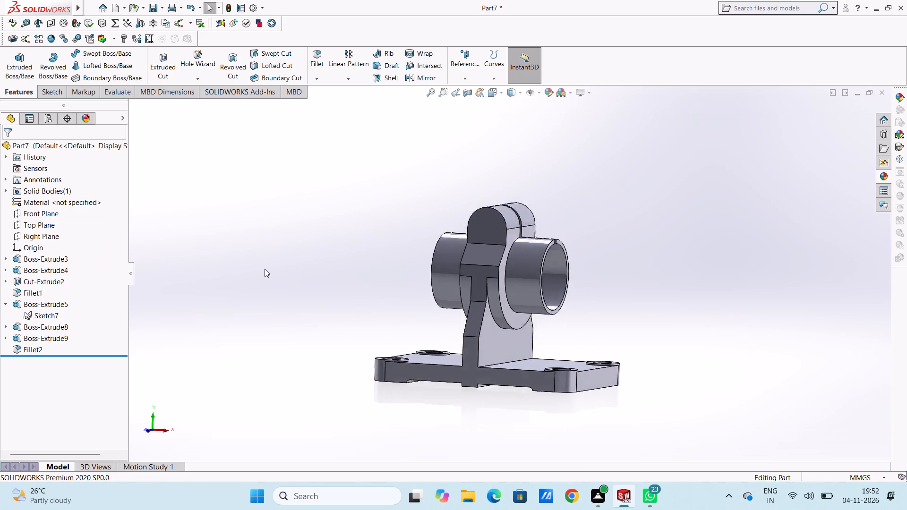
key(ctrl+1)
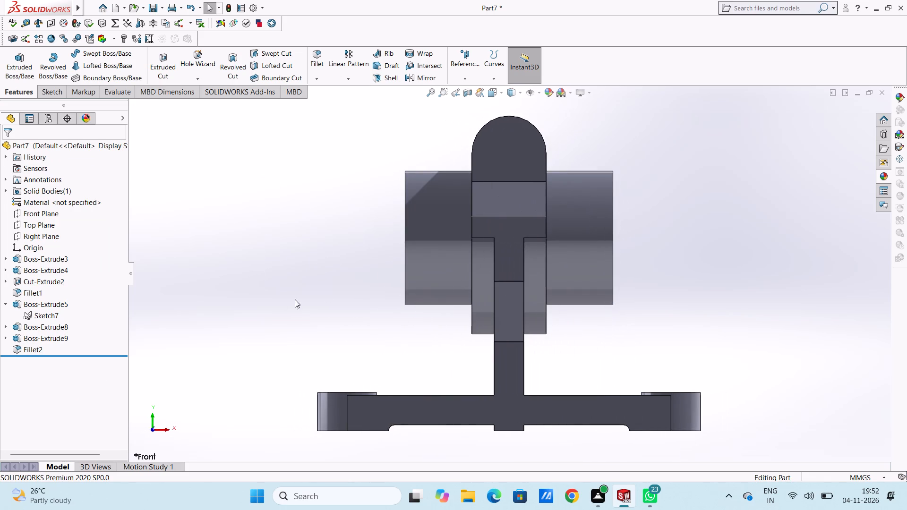
scroll(479, 225, up, 2)
scroll(554, 194, down, 2)
click(492, 193)
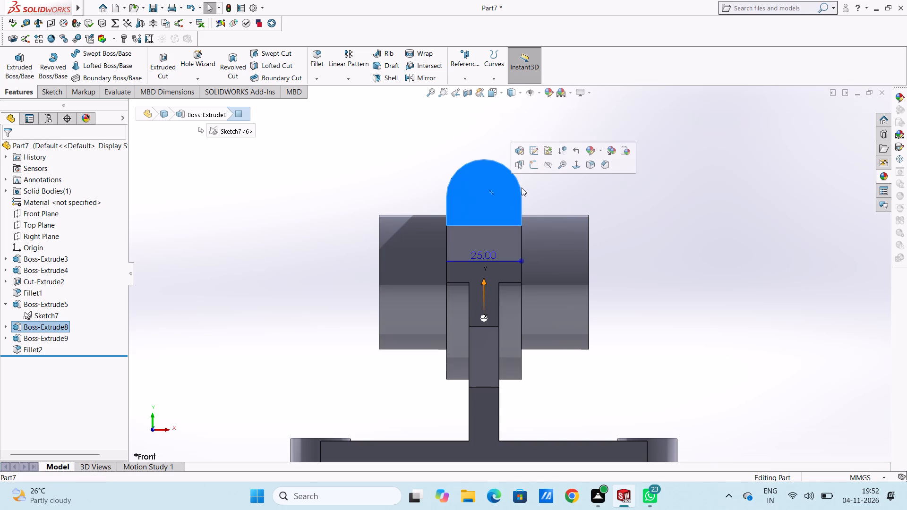
click(535, 164)
click(558, 173)
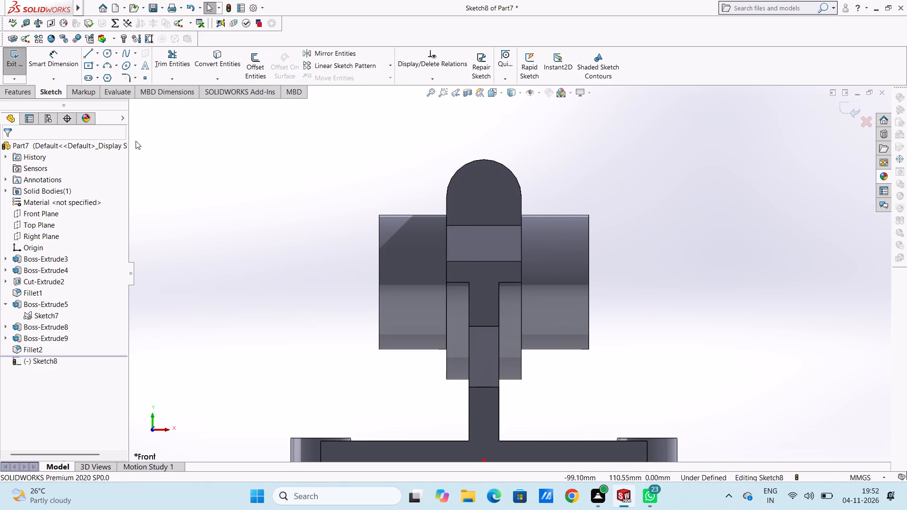
click(106, 54)
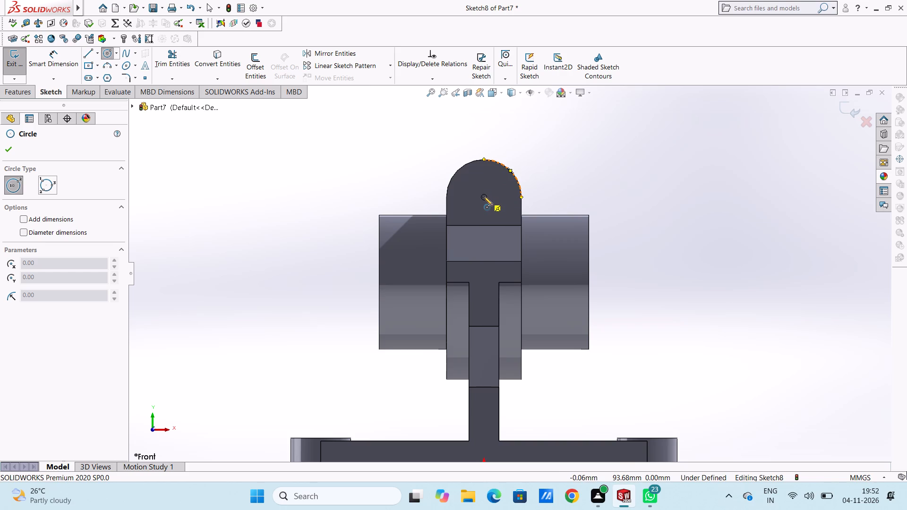
click(484, 197)
click(495, 184)
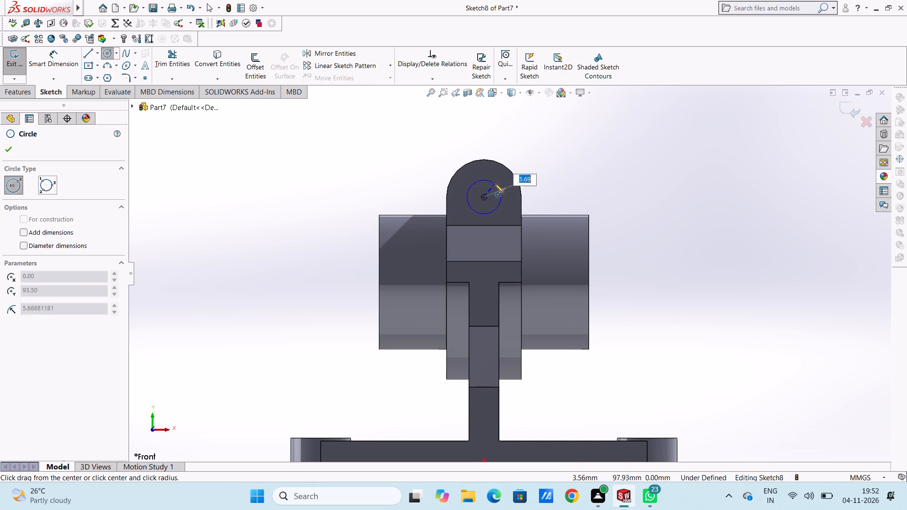
click(7, 151)
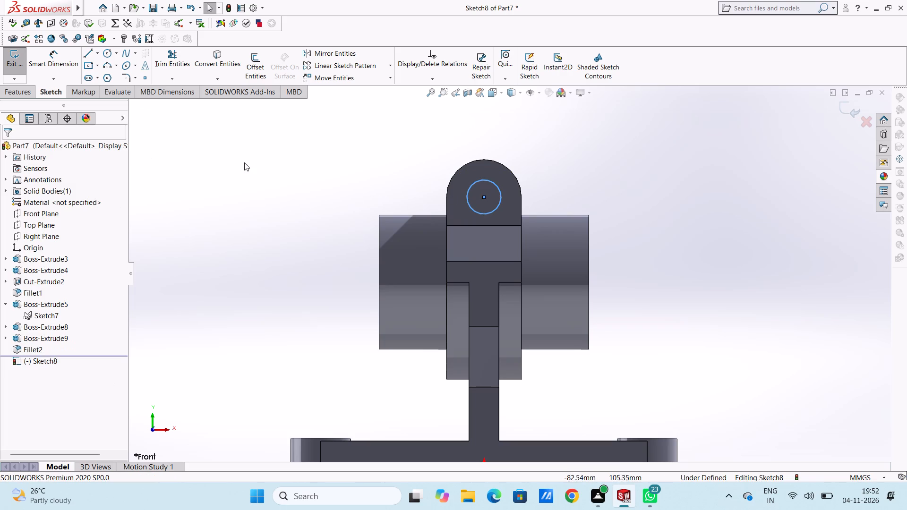
click(244, 162)
Dimension the circle on the clamp tab with a 10 mm diameter.
click(61, 53)
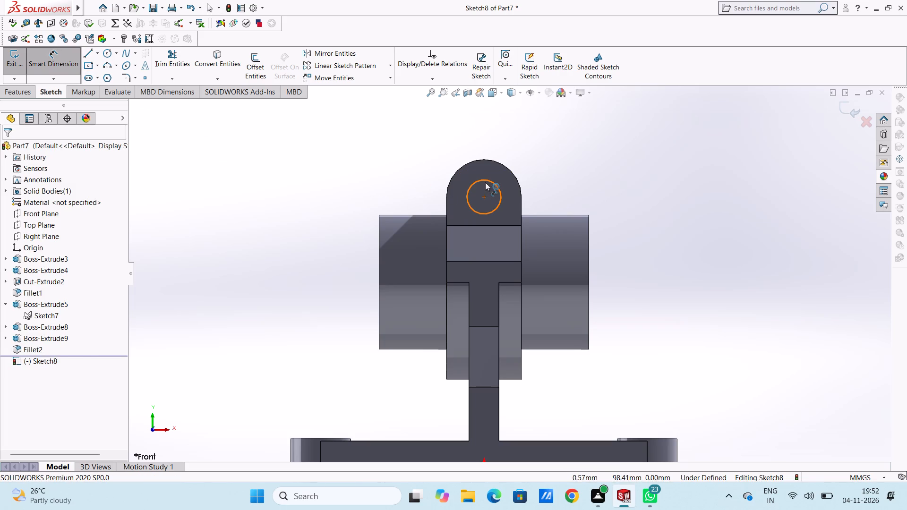
click(485, 182)
click(401, 142)
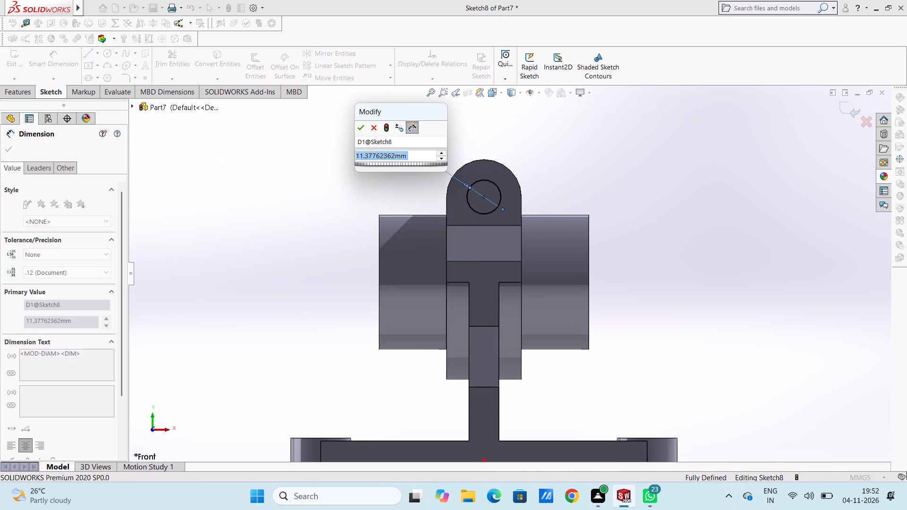
text(10)
key(Return)
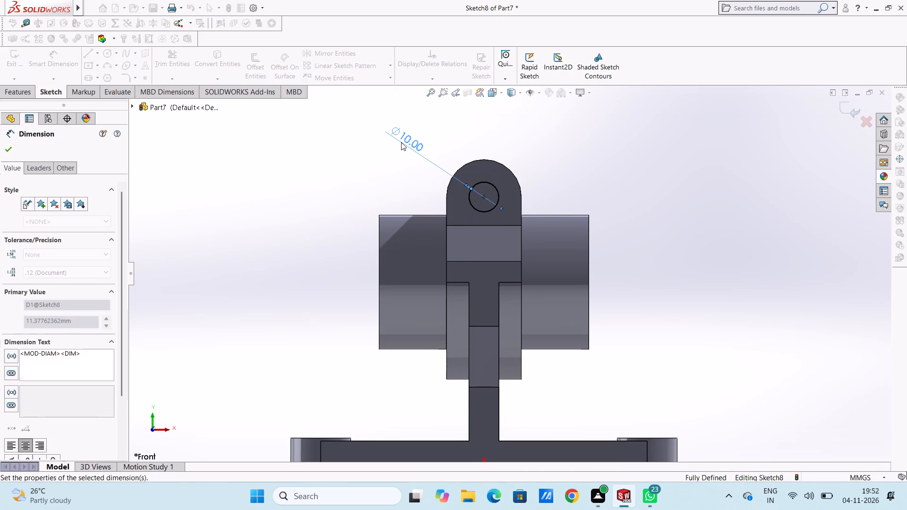
Cut the 10 mm circle through both clamp tabs with a Through All Extruded Cut.
click(373, 185)
middle_drag(374, 175, 313, 184)
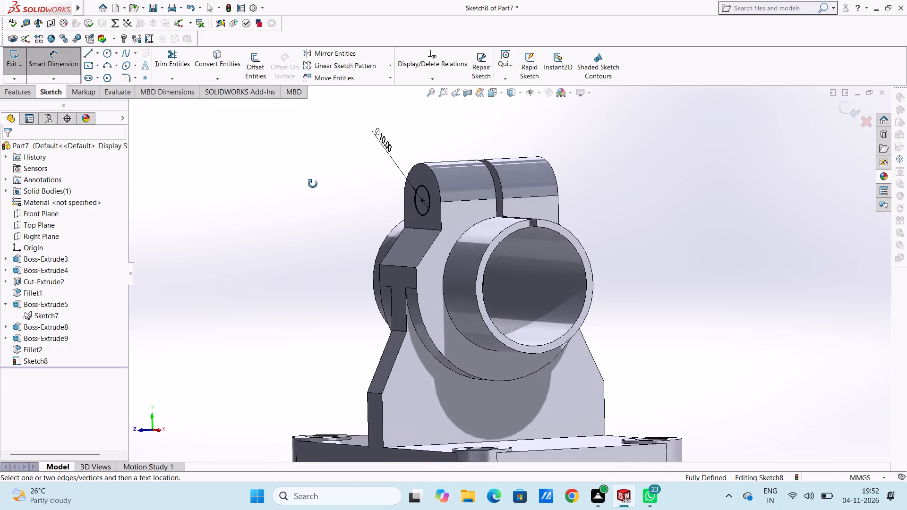
middle_drag(313, 184, 308, 186)
click(48, 66)
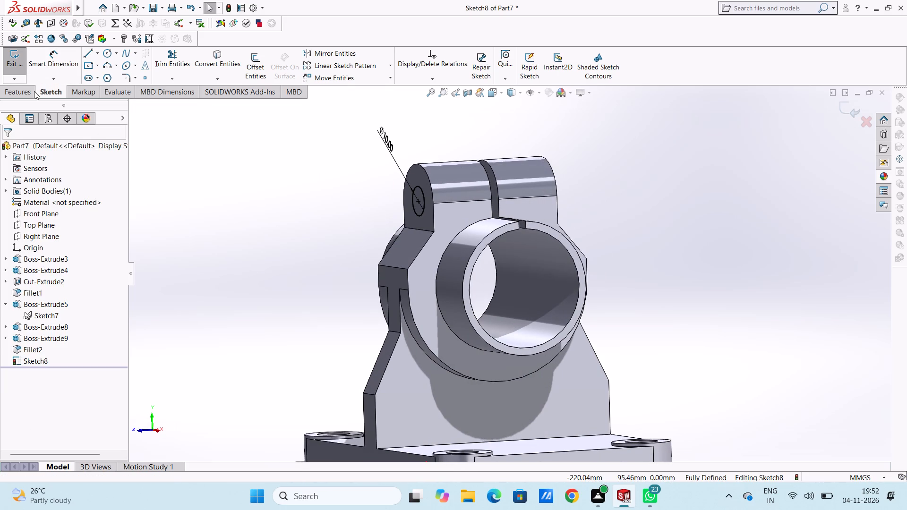
click(26, 95)
click(161, 61)
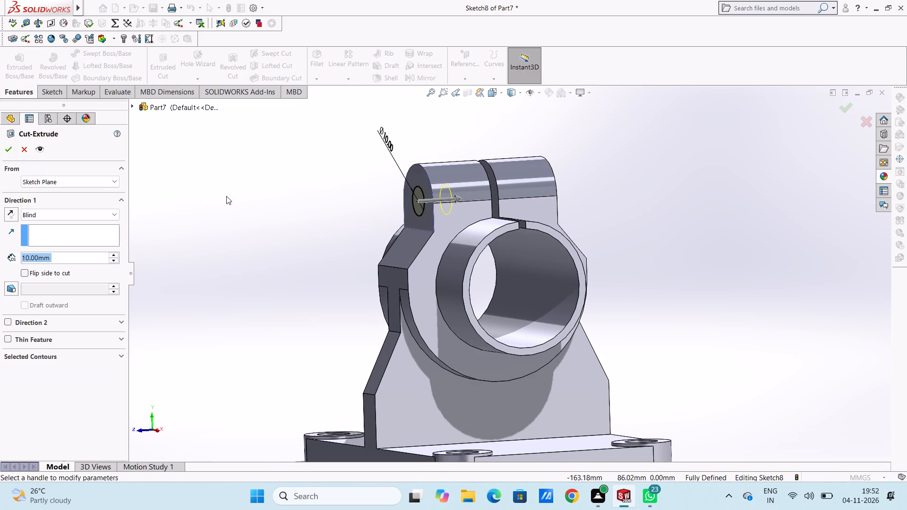
click(89, 180)
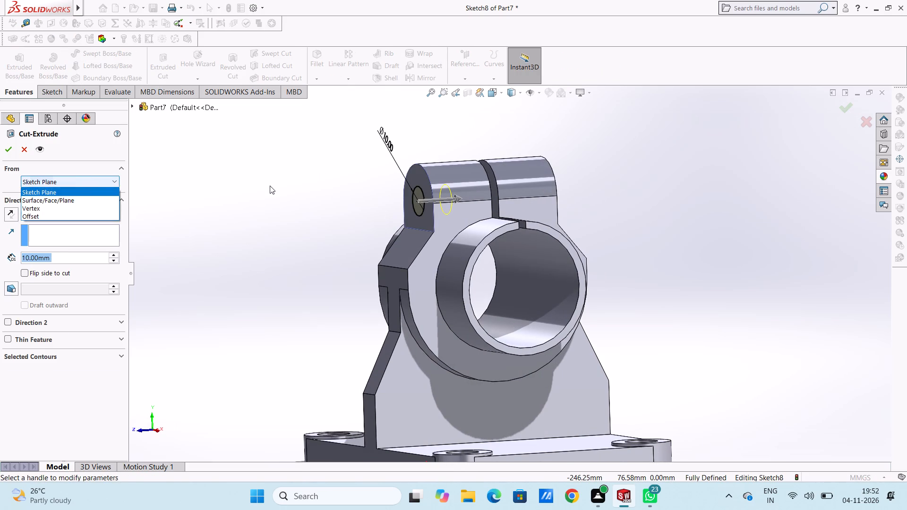
click(270, 186)
click(109, 214)
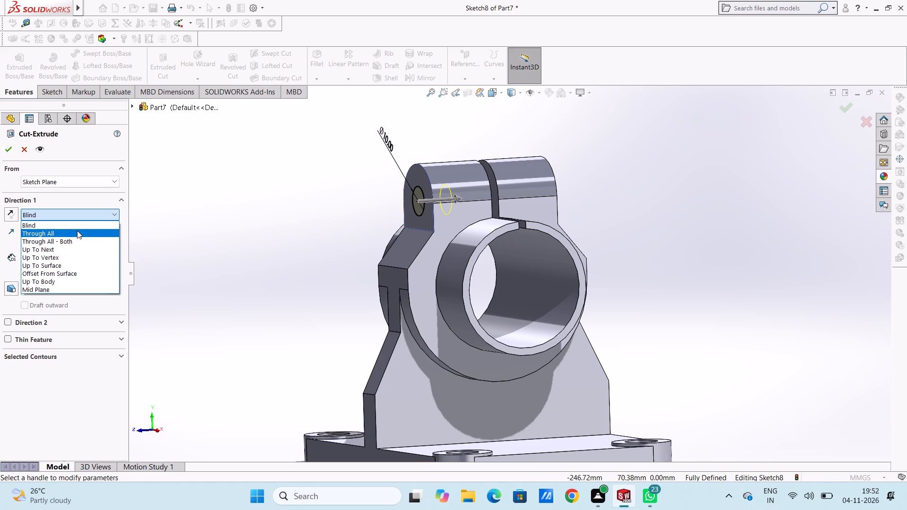
click(78, 231)
click(9, 149)
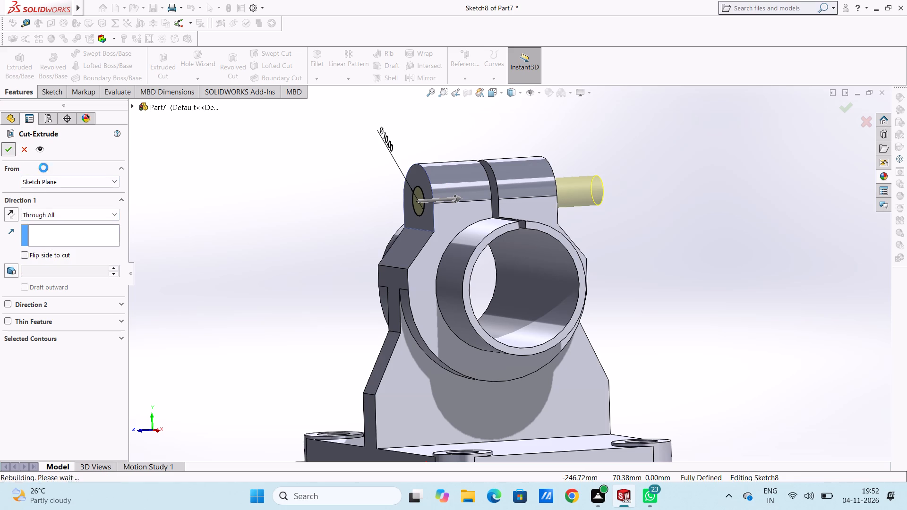
click(265, 212)
Examine the clamp tab hole, split bushing, sloped support and base plate from several angles.
middle_drag(267, 213, 282, 220)
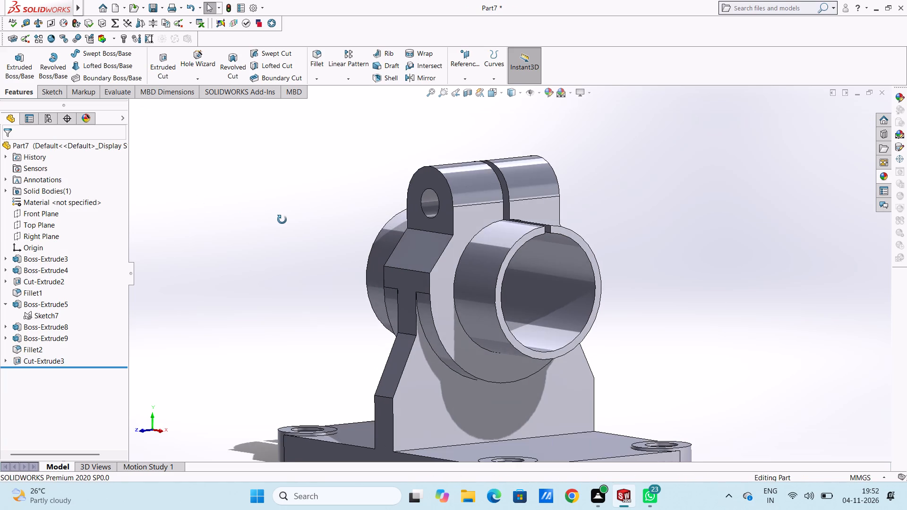
middle_drag(282, 220, 276, 220)
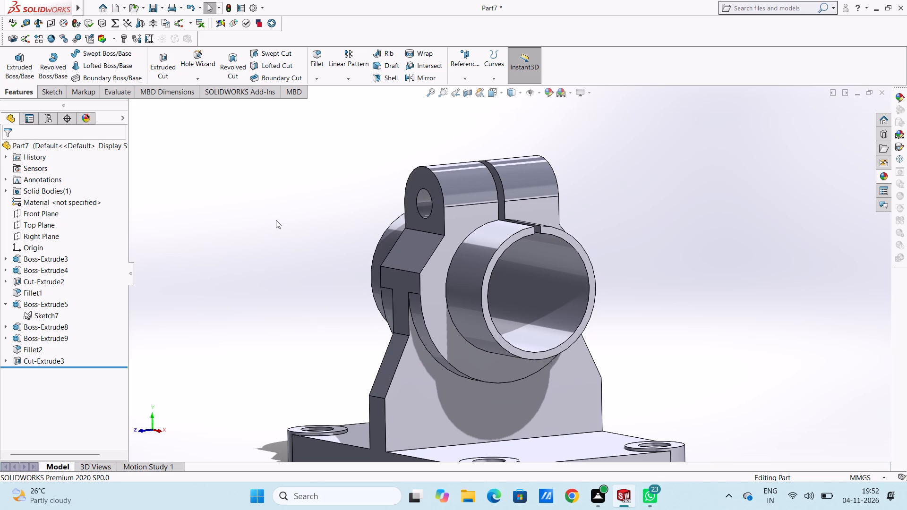
scroll(388, 228, up, 3)
middle_drag(370, 250, 313, 259)
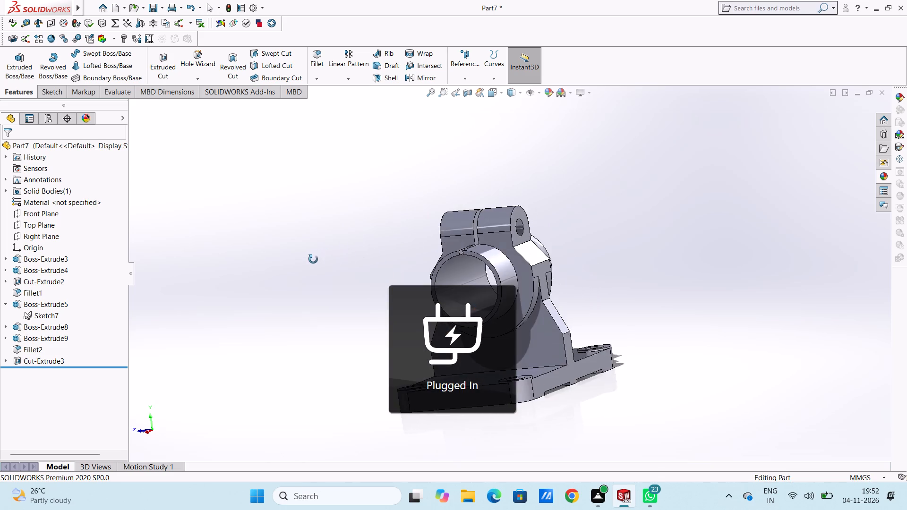
middle_drag(313, 259, 374, 254)
scroll(369, 284, up, 1)
scroll(395, 344, down, 3)
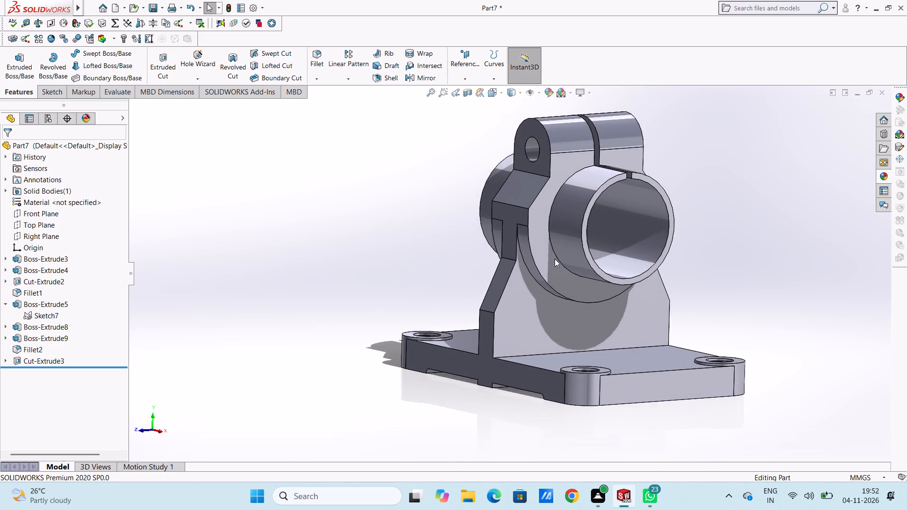
scroll(555, 259, up, 4)
middle_drag(595, 222, 604, 231)
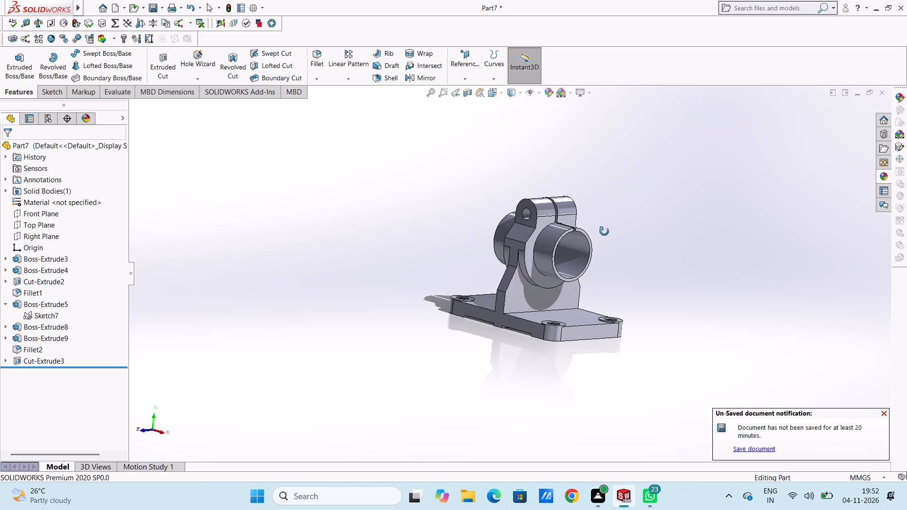
middle_drag(604, 231, 548, 237)
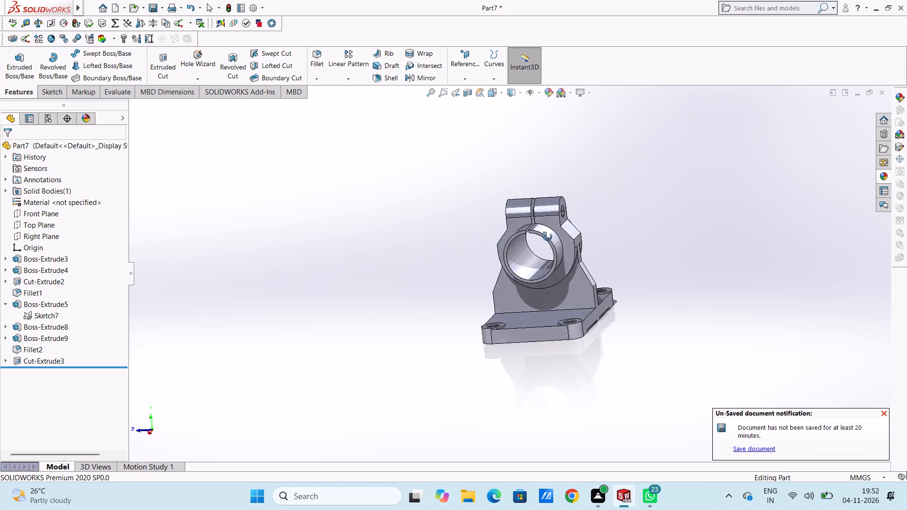
middle_drag(548, 237, 598, 225)
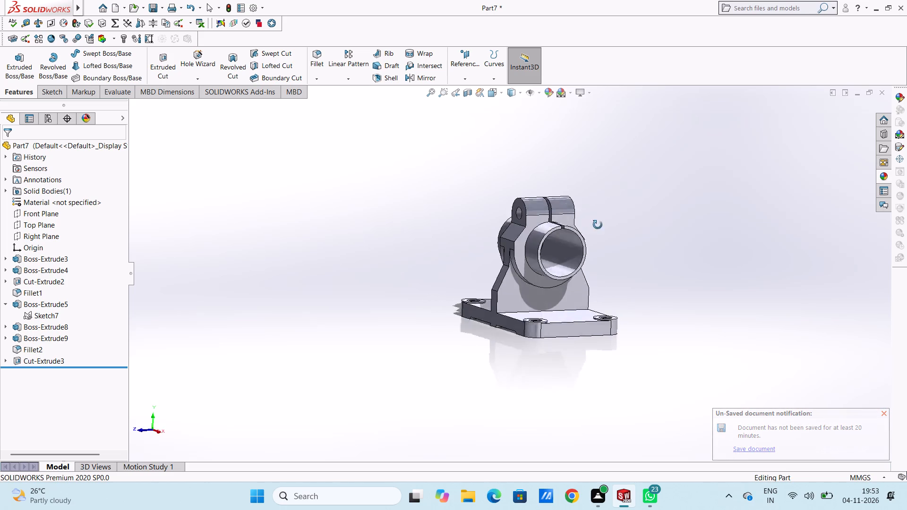
middle_drag(598, 225, 628, 255)
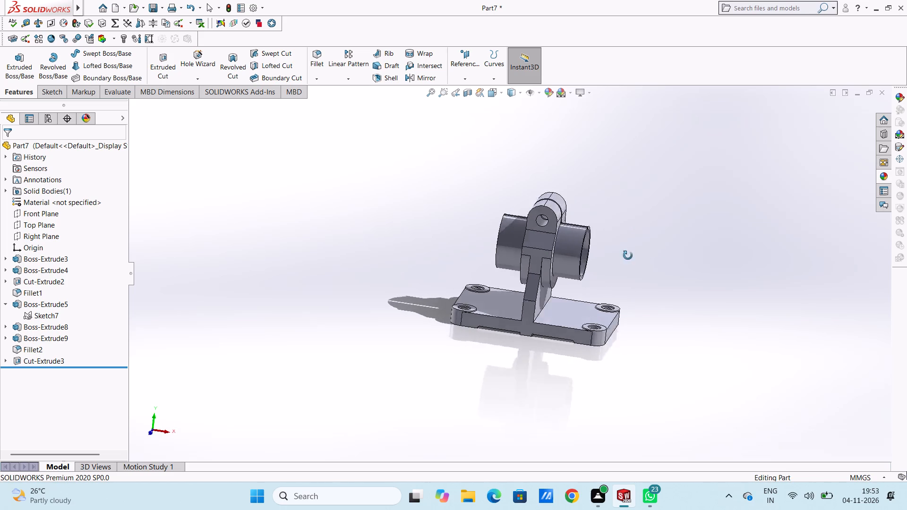
middle_drag(628, 255, 683, 302)
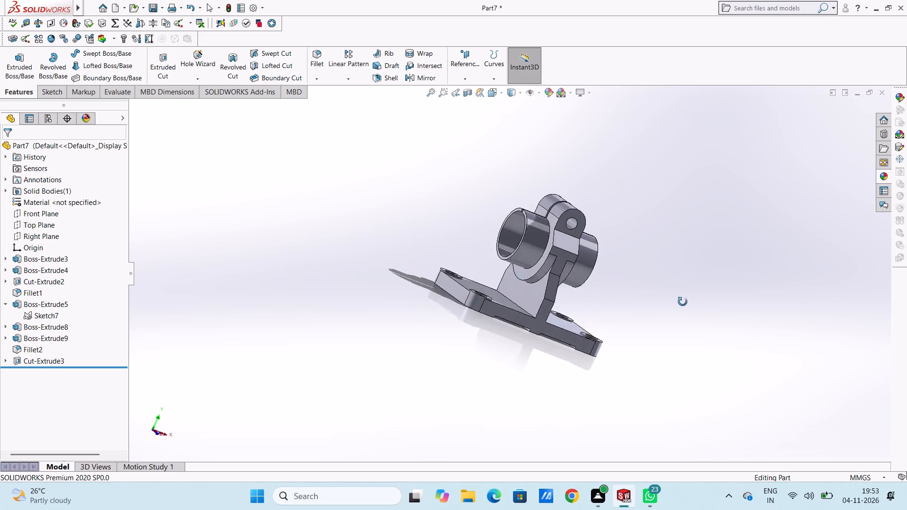
middle_drag(683, 302, 572, 276)
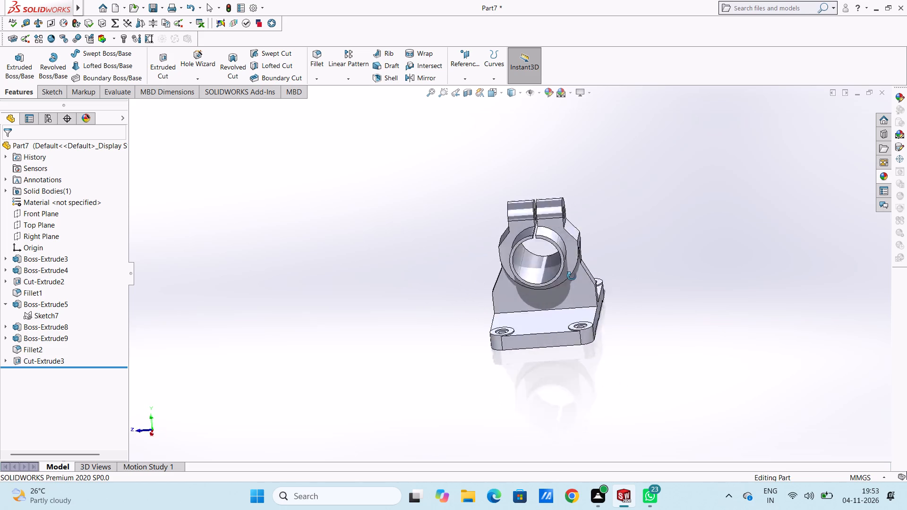
middle_drag(572, 276, 658, 270)
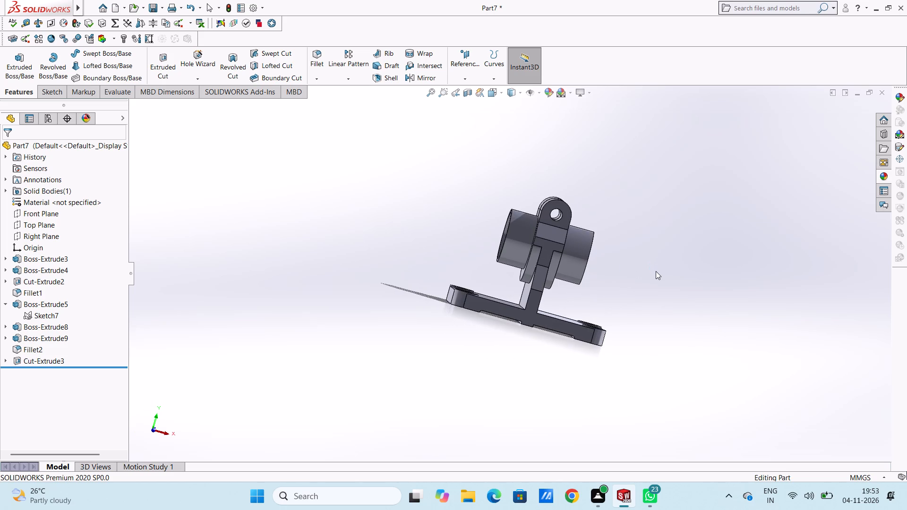
middle_drag(474, 217, 493, 279)
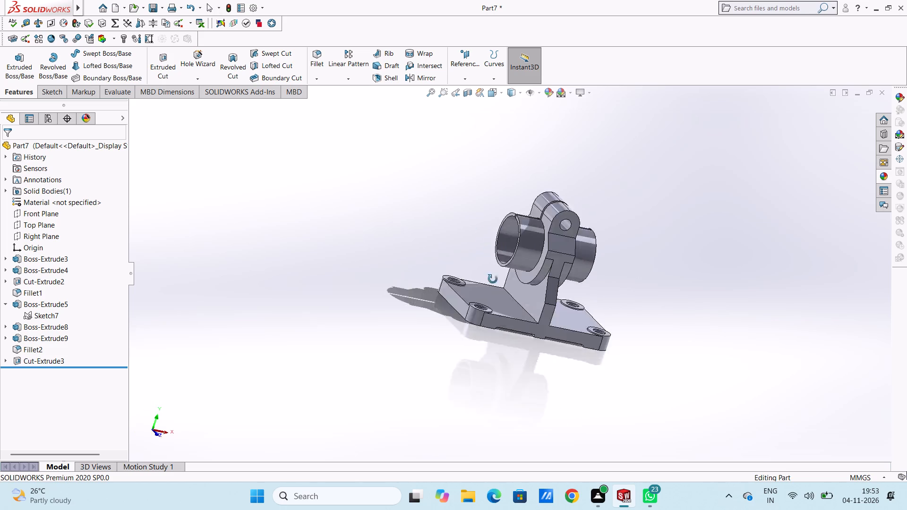
middle_drag(493, 279, 449, 252)
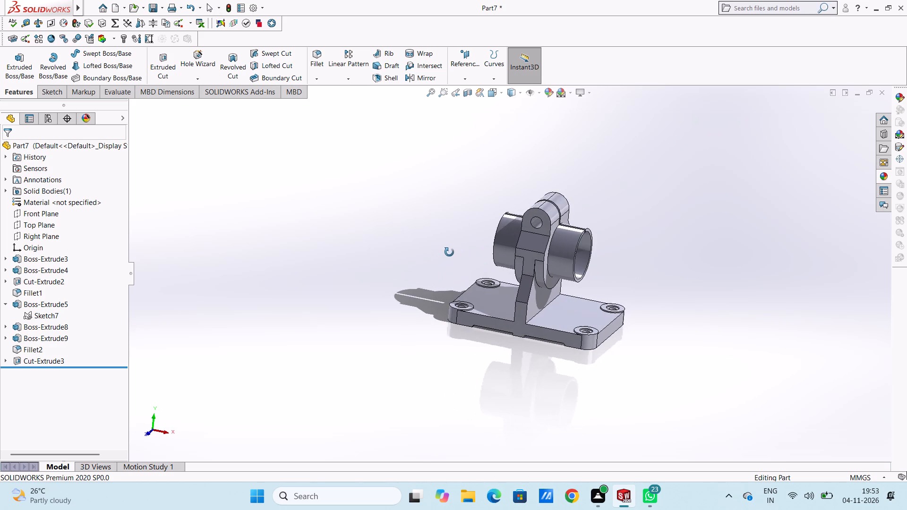
middle_drag(449, 252, 444, 252)
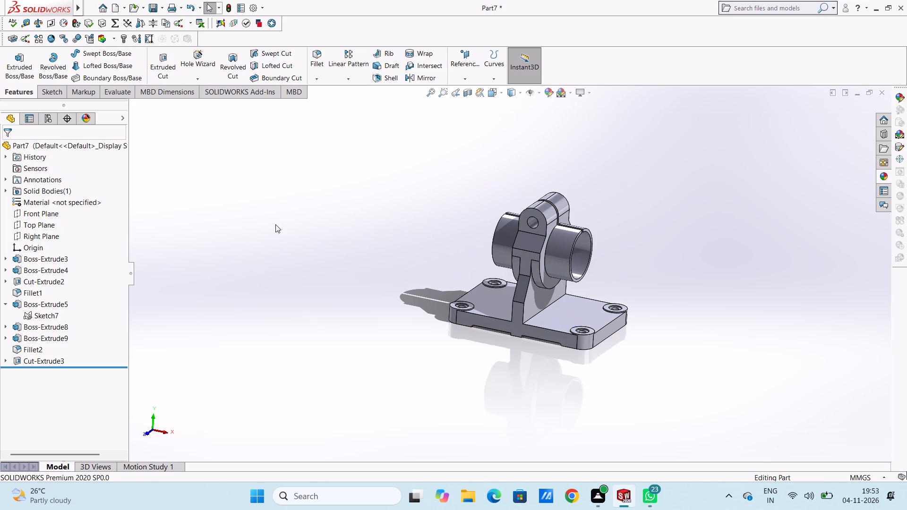
middle_drag(326, 221, 291, 251)
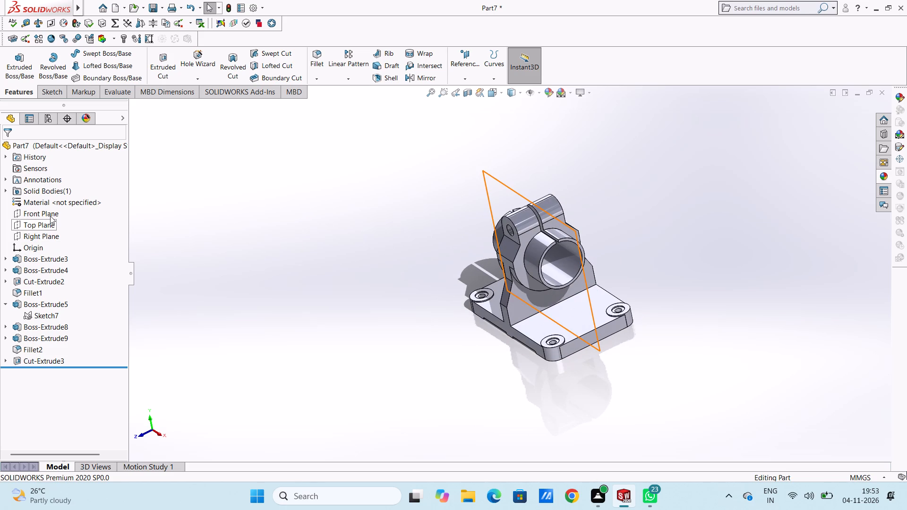
Start a new sketch on the Front Plane and view it face-on.
click(50, 216)
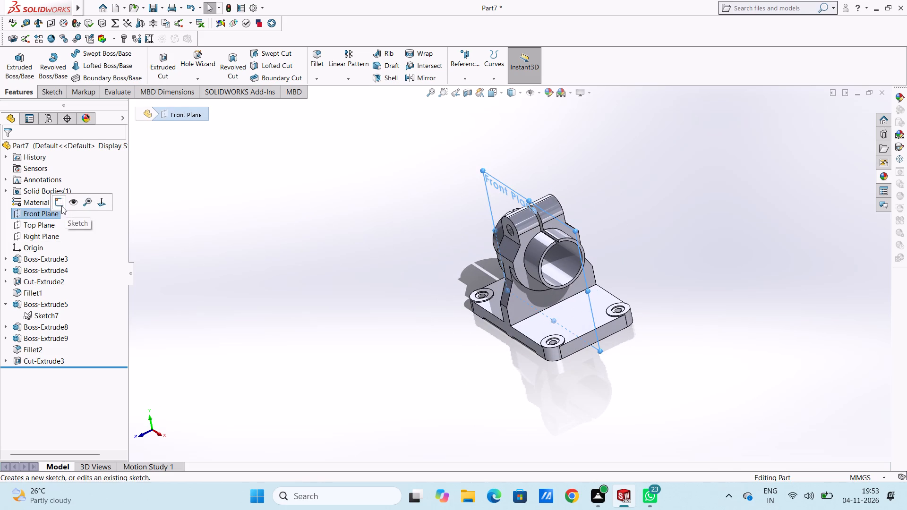
click(61, 204)
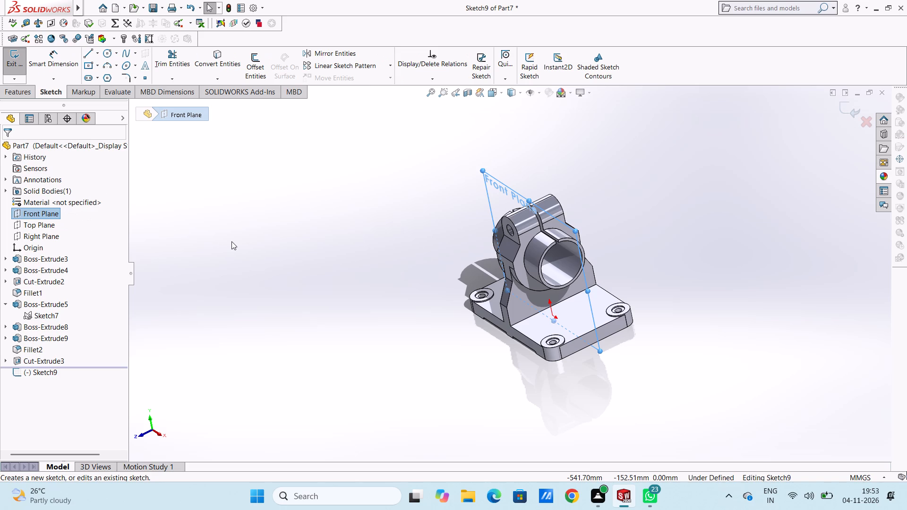
key(ctrl+1)
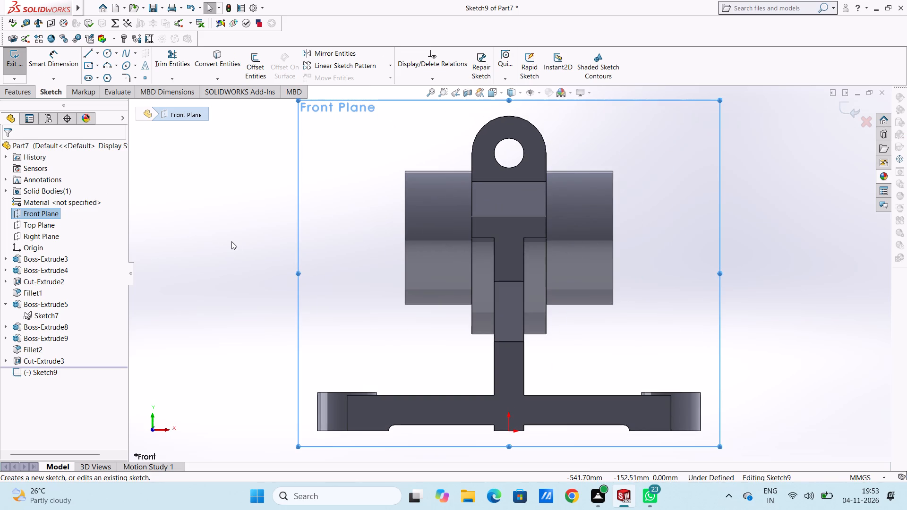
Examine the clamp tabs, split bushing, support and base plate from the front and from angled views.
click(379, 249)
scroll(379, 249, up, 4)
scroll(523, 364, down, 2)
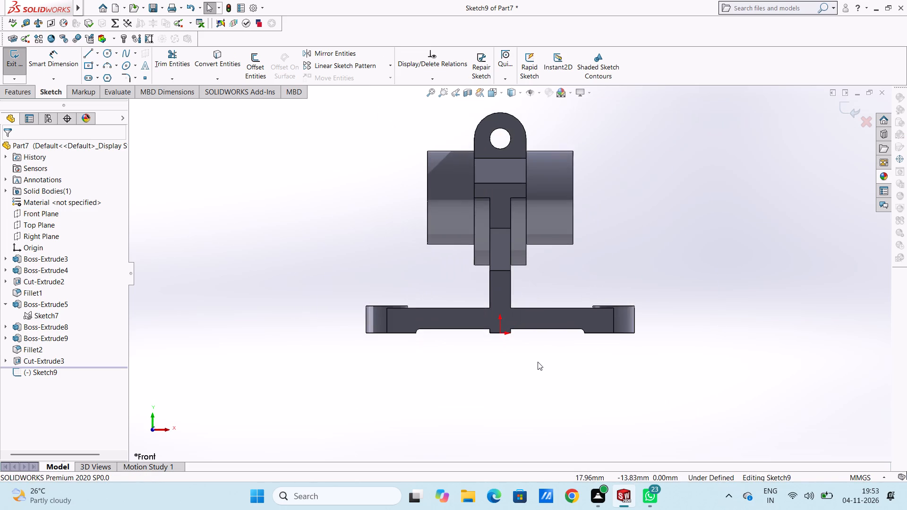
scroll(538, 361, up, 2)
scroll(539, 325, down, 2)
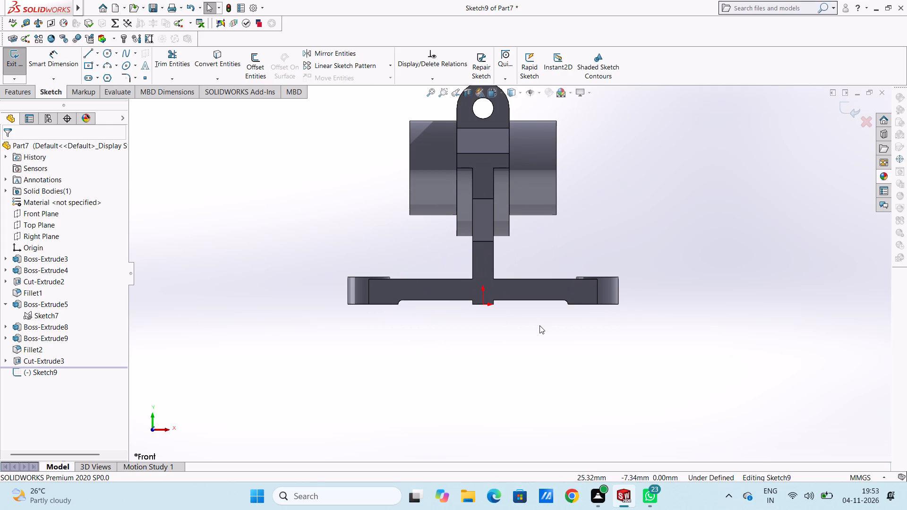
scroll(376, 326, up, 2)
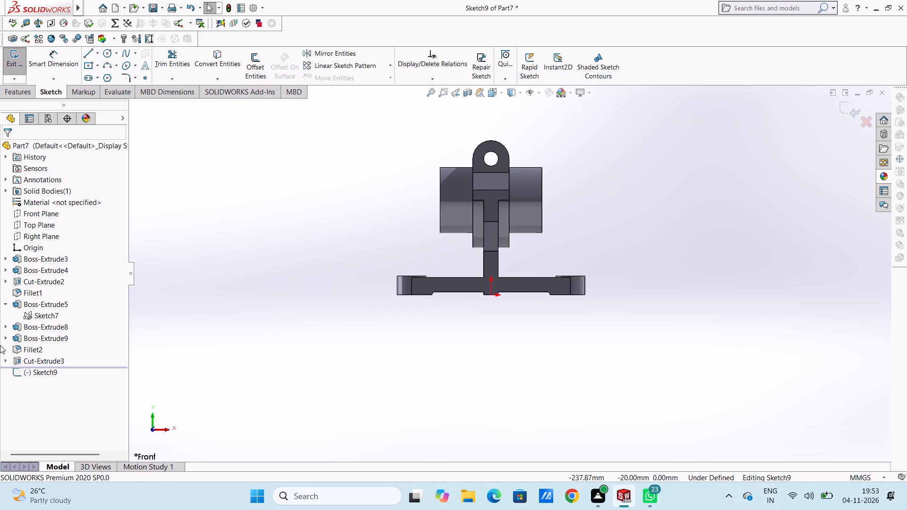
middle_drag(308, 295, 241, 304)
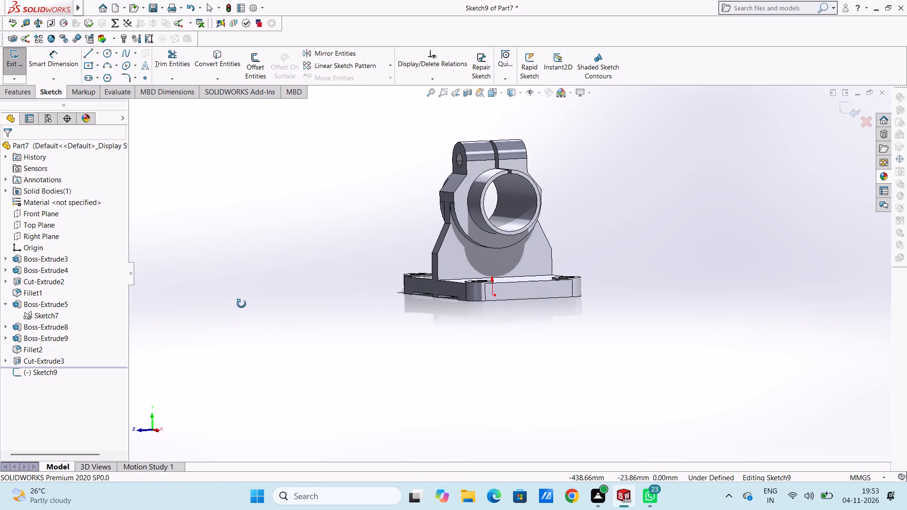
middle_drag(241, 304, 309, 294)
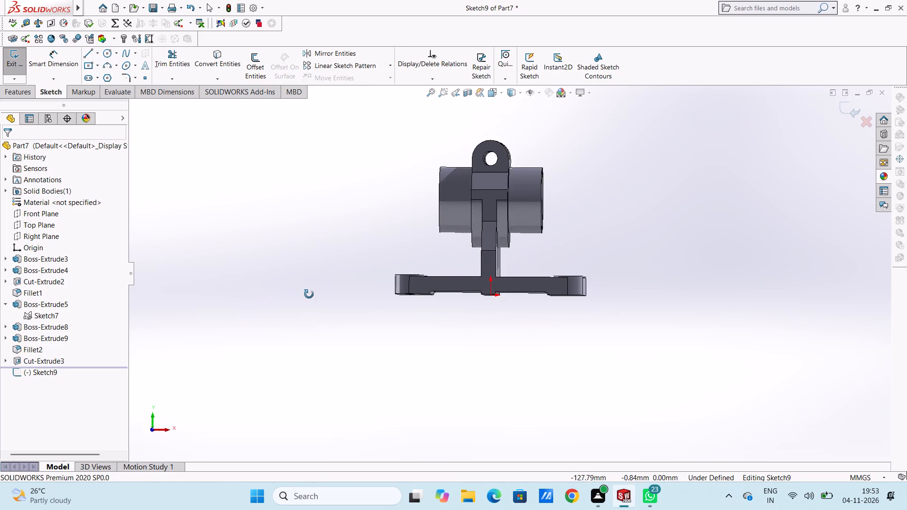
middle_drag(309, 294, 348, 302)
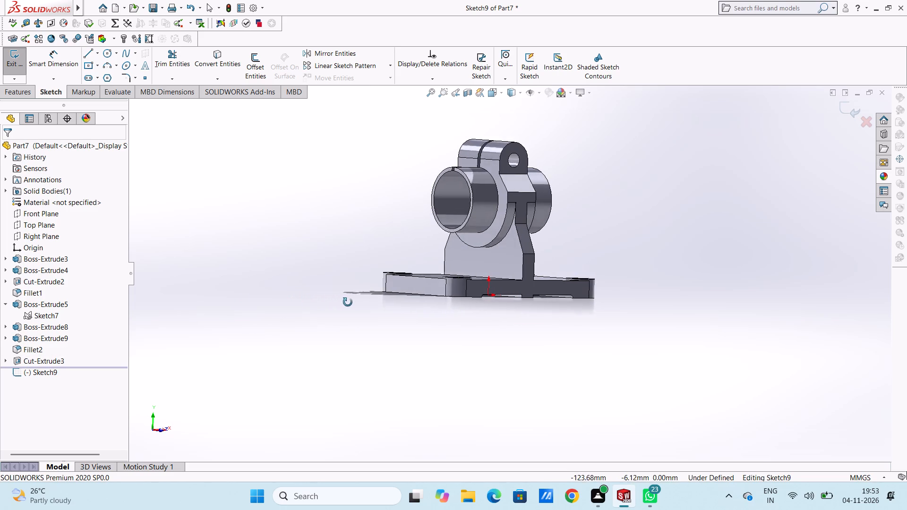
middle_drag(348, 302, 327, 303)
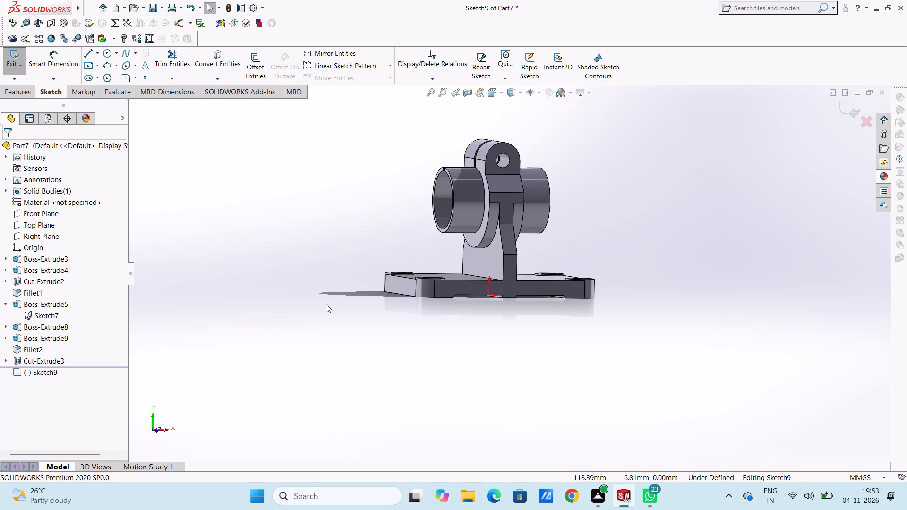
key(ctrl+1)
scroll(528, 324, up, 2)
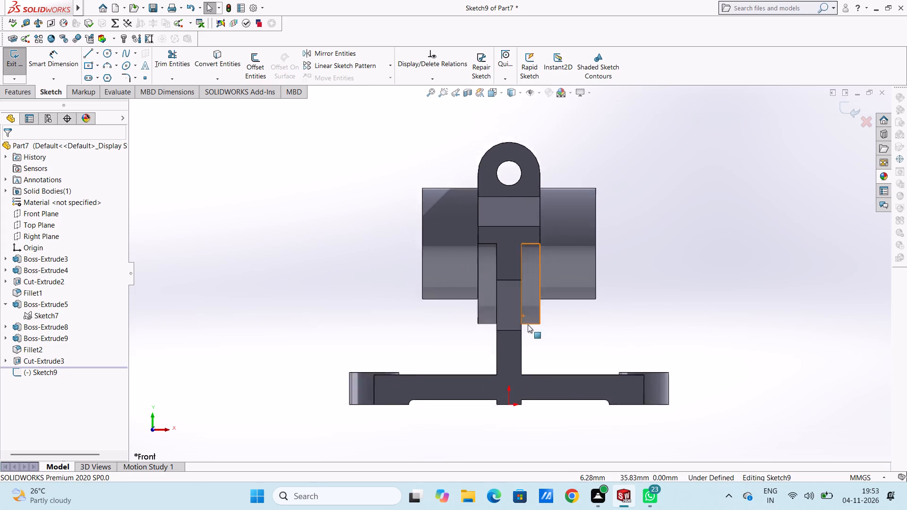
scroll(528, 324, up, 2)
scroll(572, 303, down, 1)
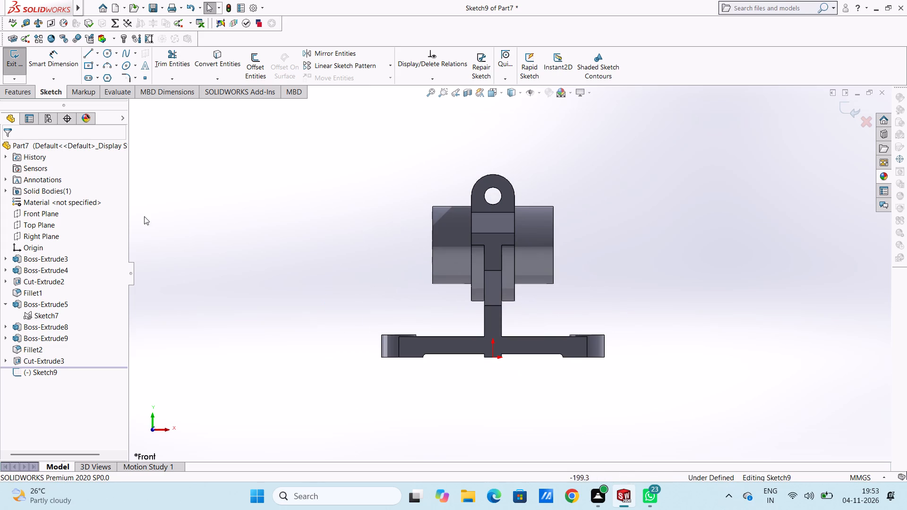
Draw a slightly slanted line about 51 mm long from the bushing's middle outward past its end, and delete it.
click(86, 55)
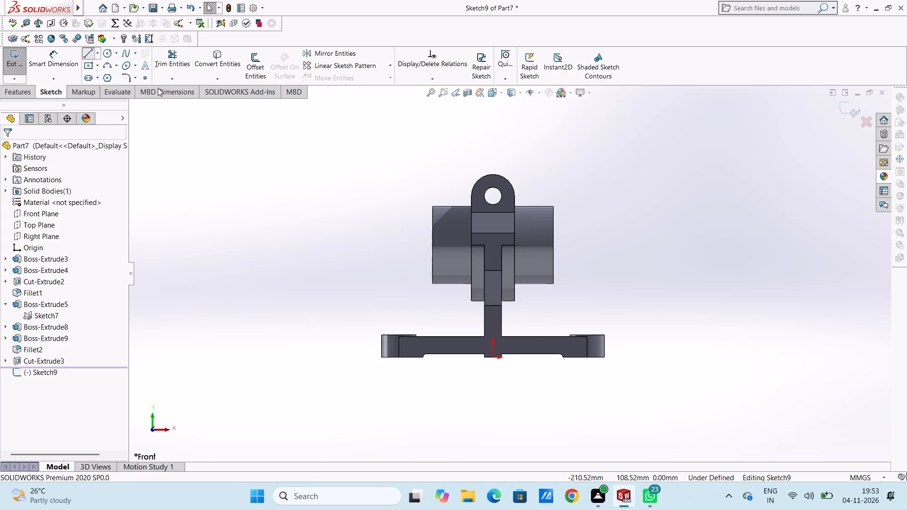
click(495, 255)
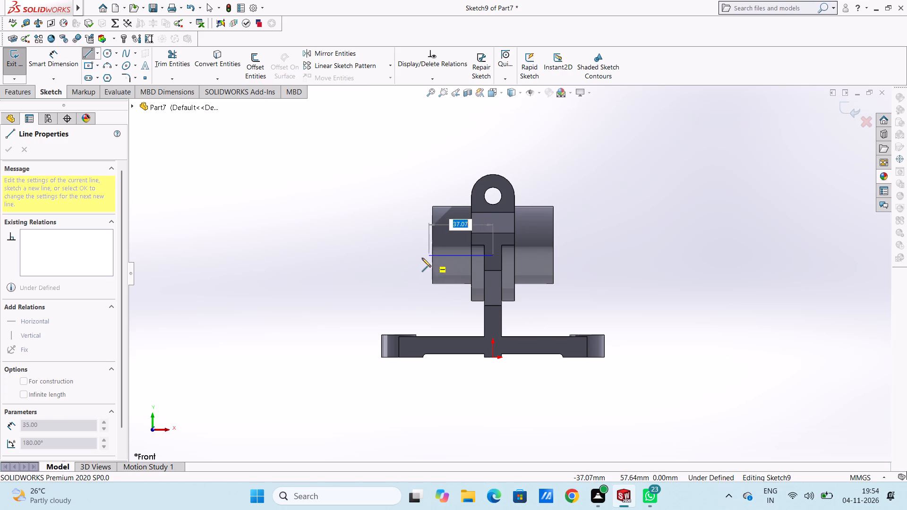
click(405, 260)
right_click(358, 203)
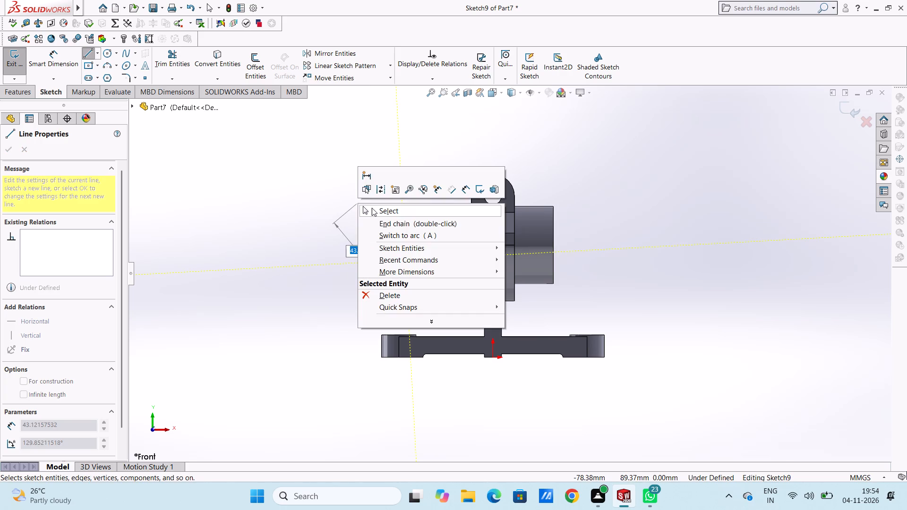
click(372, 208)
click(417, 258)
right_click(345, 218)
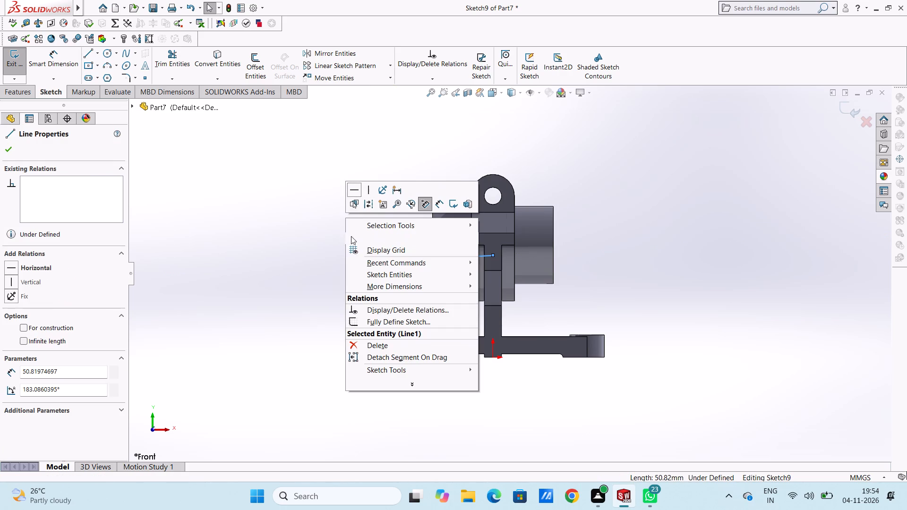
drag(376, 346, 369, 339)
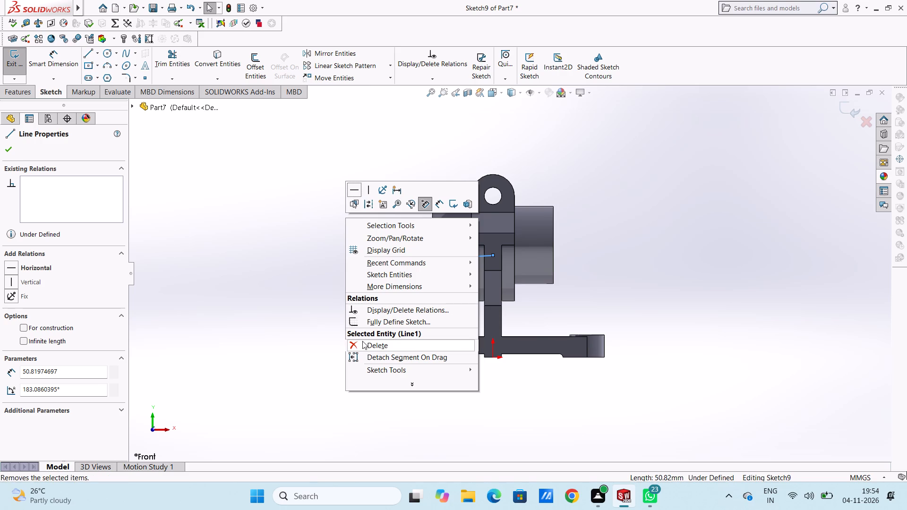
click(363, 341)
Sketch a horizontal line about 88 mm long across the bushing, deleting the overlapping half segment of about 44 mm drawn first.
click(94, 54)
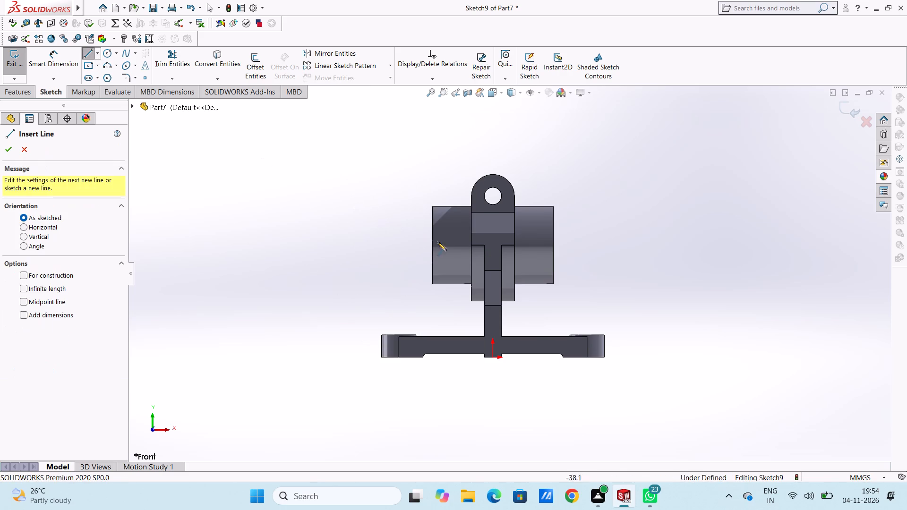
click(495, 255)
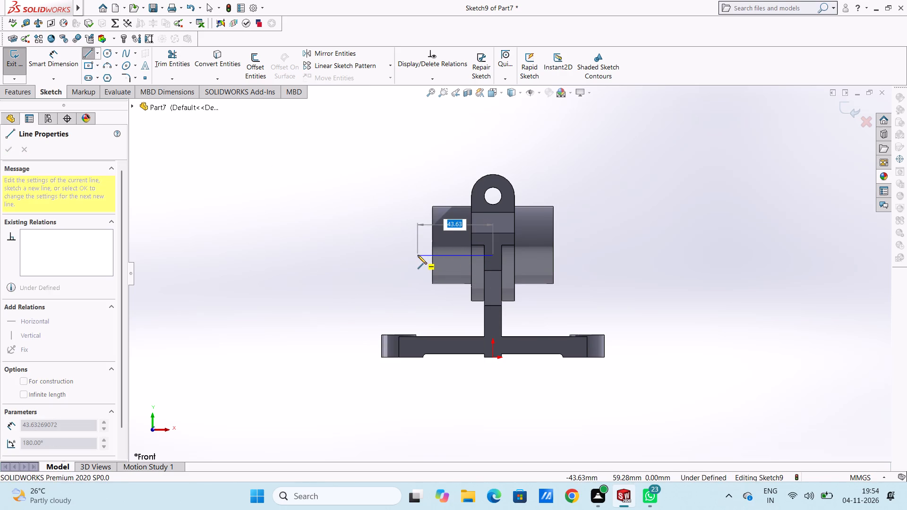
click(418, 255)
click(570, 255)
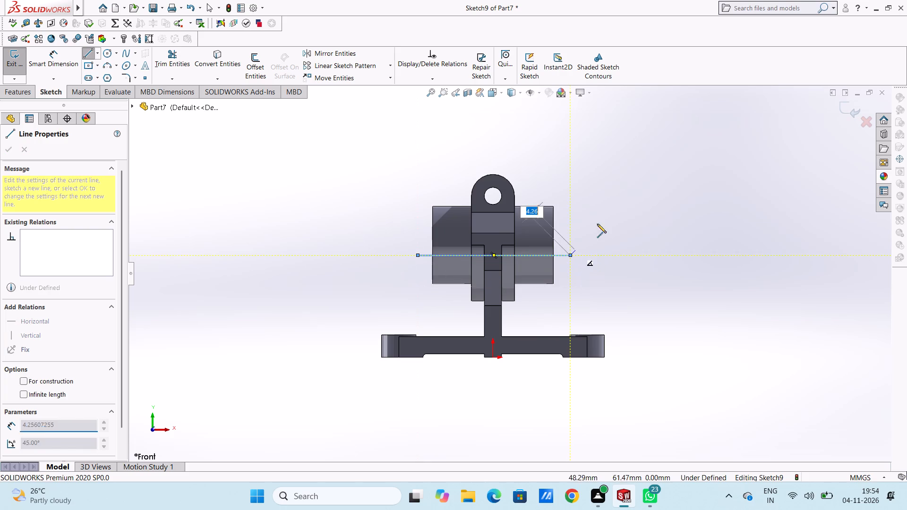
right_click(631, 181)
click(644, 189)
click(619, 233)
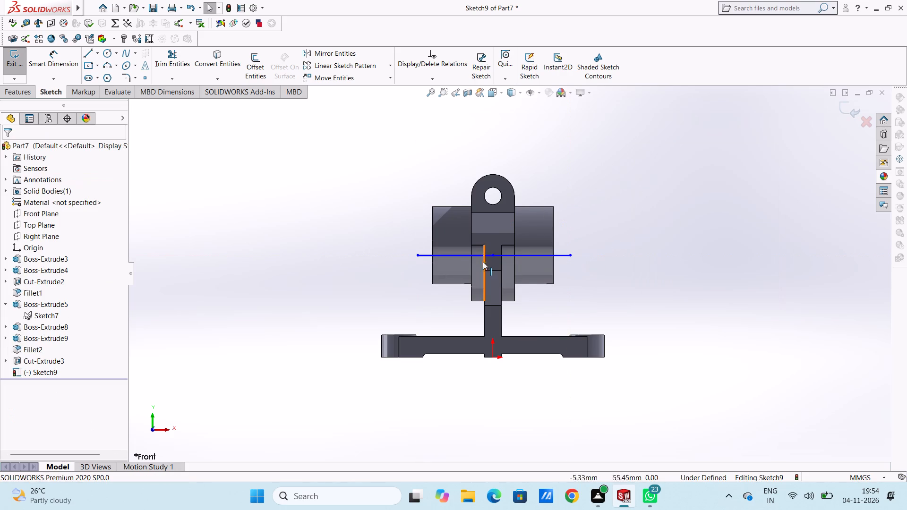
click(464, 254)
right_click(303, 201)
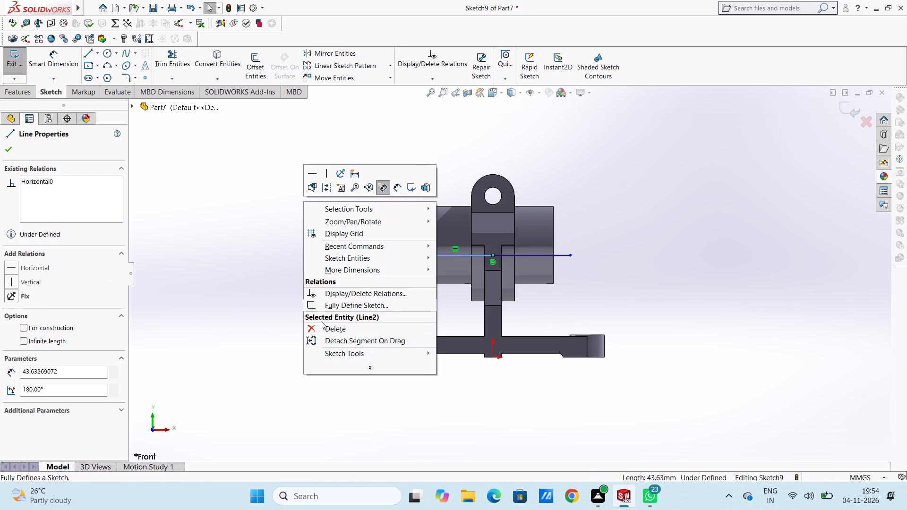
click(322, 328)
Dimension the horizontal line between its two endpoints with a length of 55 mm.
click(56, 58)
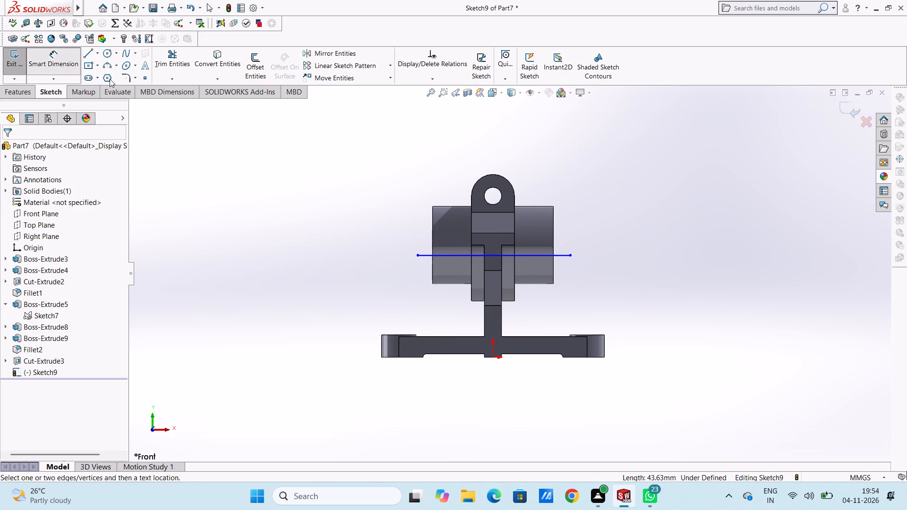
click(416, 256)
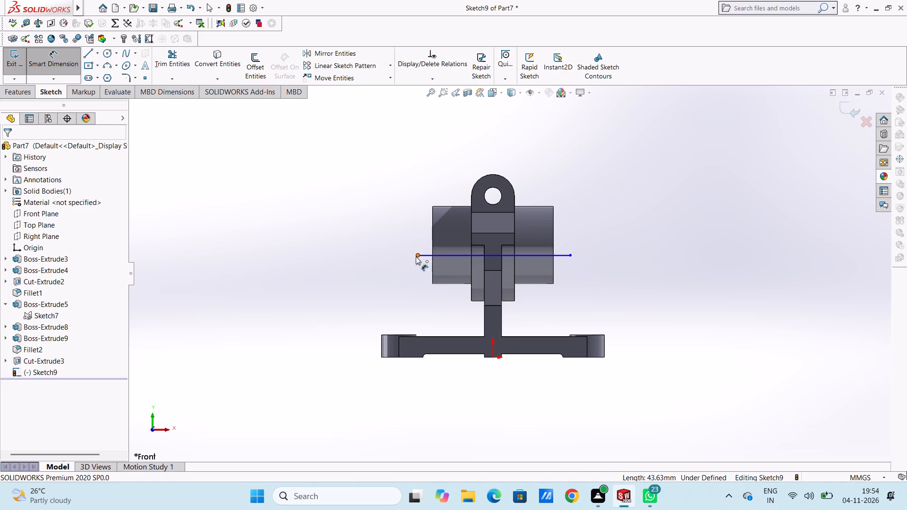
click(569, 256)
scroll(591, 178, up, 3)
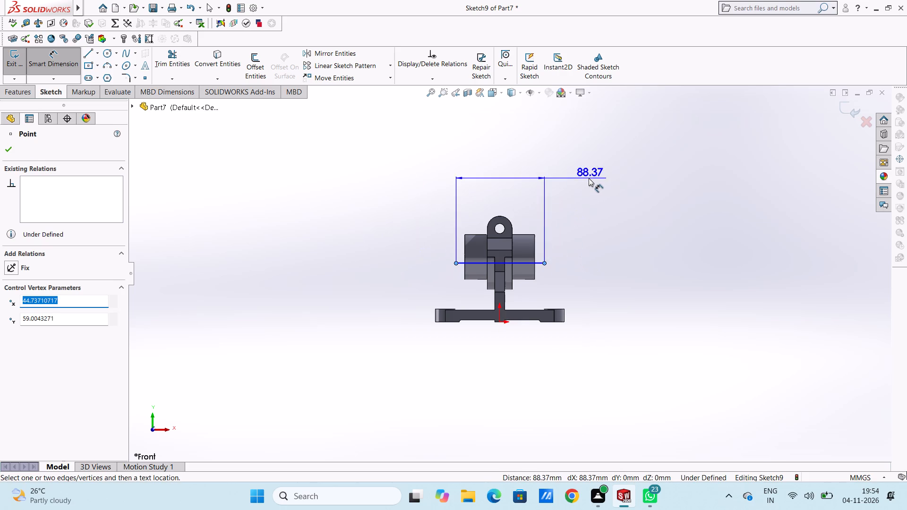
click(493, 162)
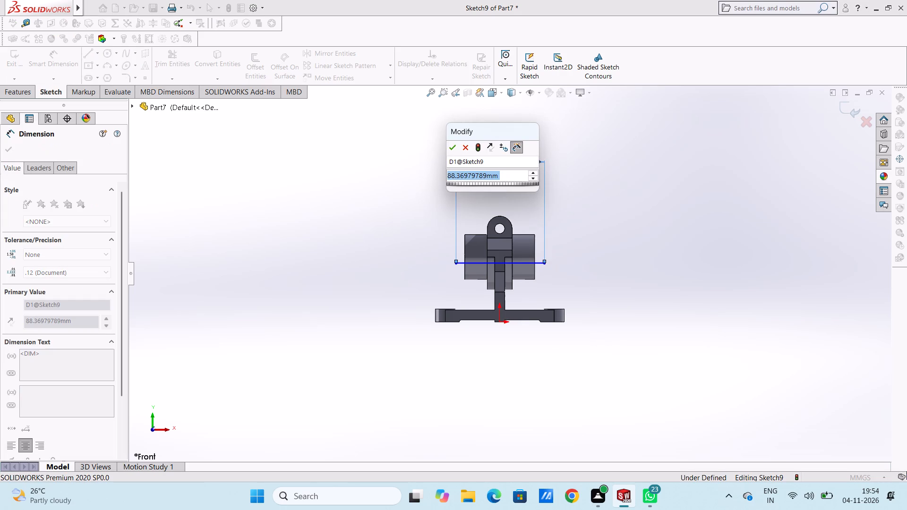
text(55)
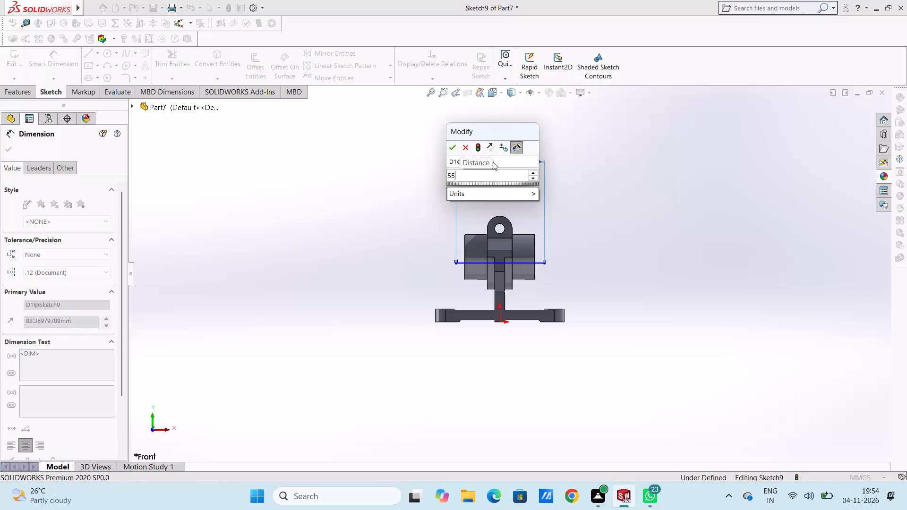
key(Return)
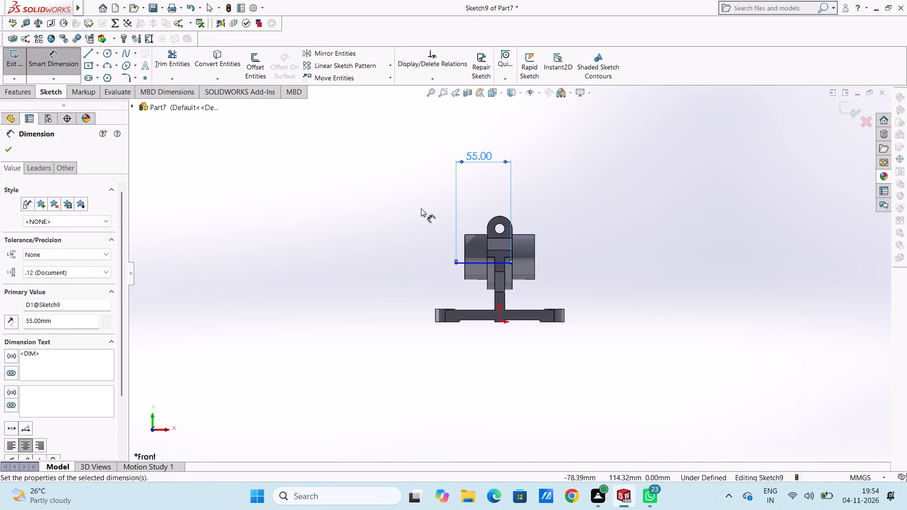
click(421, 208)
Dimension the line's left endpoint 27.5 mm horizontally from the origin.
click(455, 263)
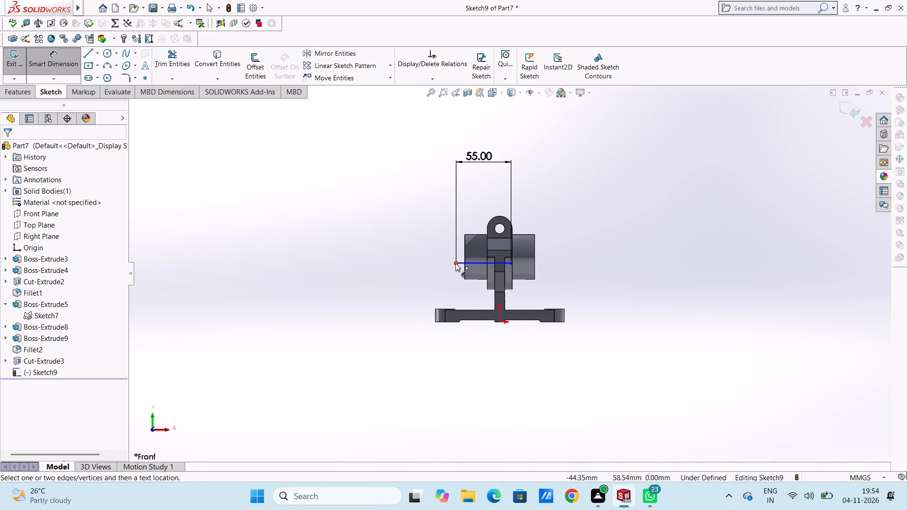
click(500, 323)
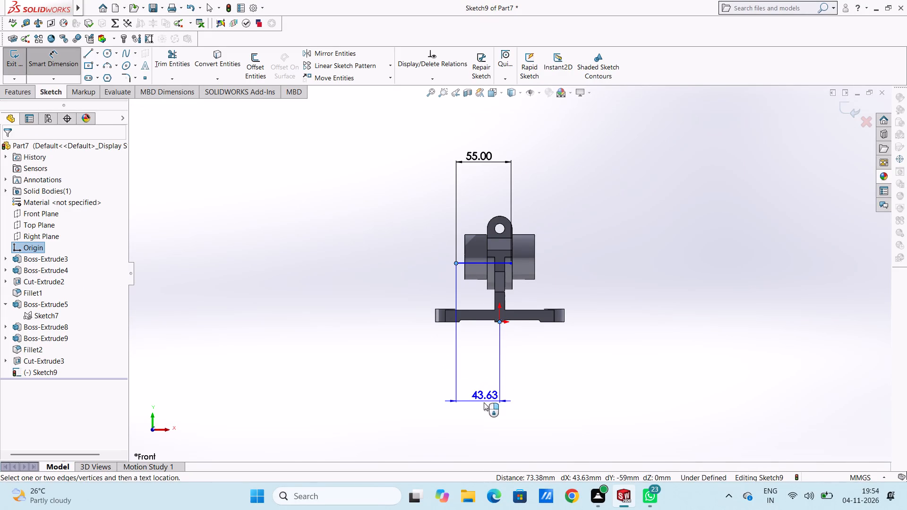
click(484, 402)
text(55/)
key(2)
key(Return)
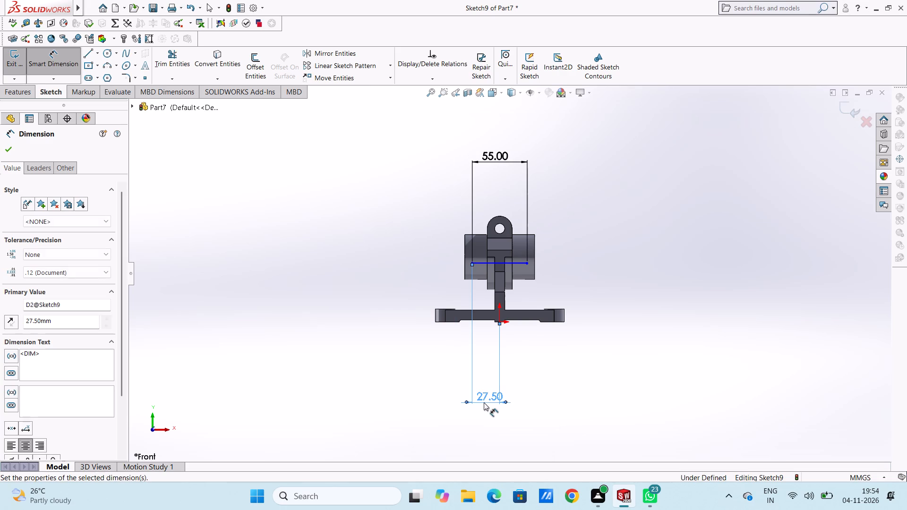
click(416, 267)
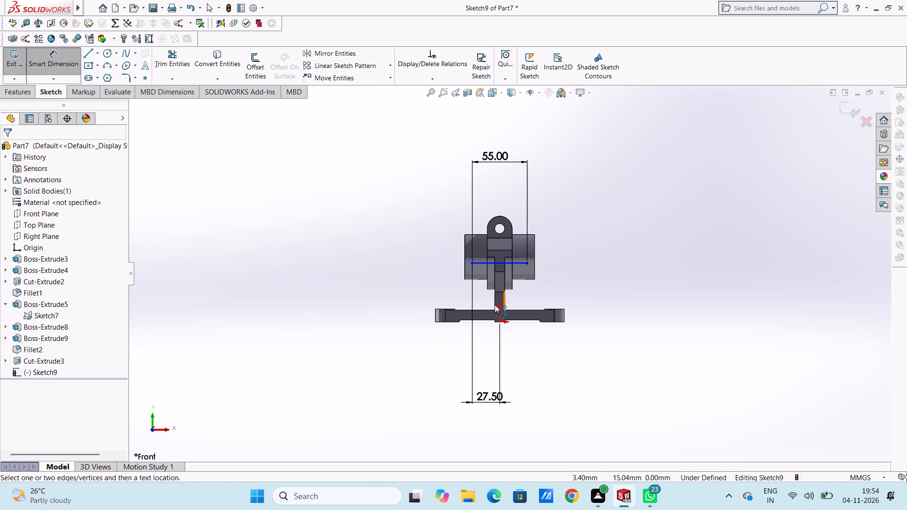
Dimension the horizontal line at a height of 58 mm above the origin.
click(518, 264)
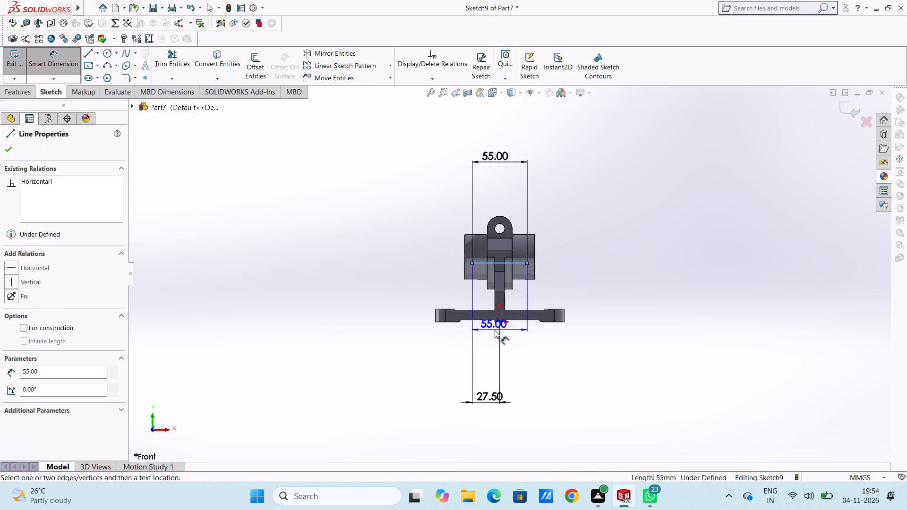
click(497, 323)
click(708, 284)
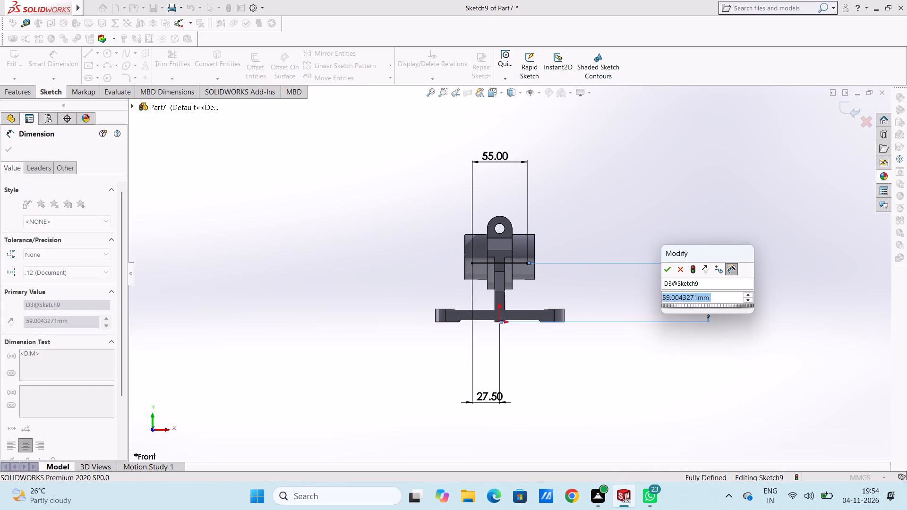
text(58)
key(Return)
click(625, 181)
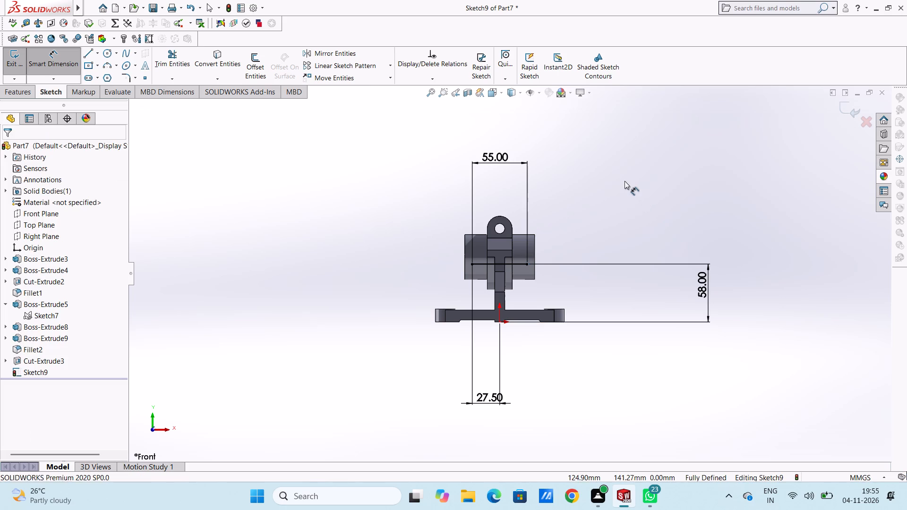
Close the profile with three lines from the horizontal line's ends to the base plate's top face, forming a 55 by 46 mm rectangle.
scroll(506, 289, down, 3)
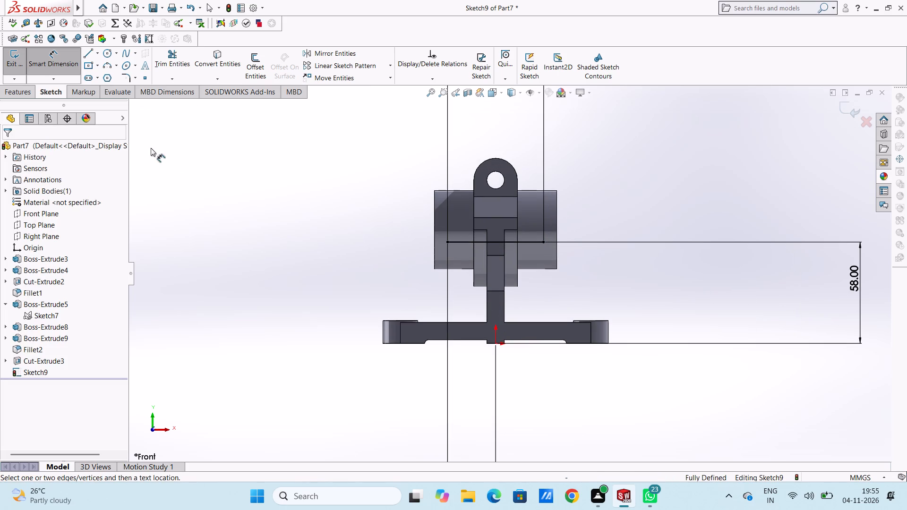
click(91, 57)
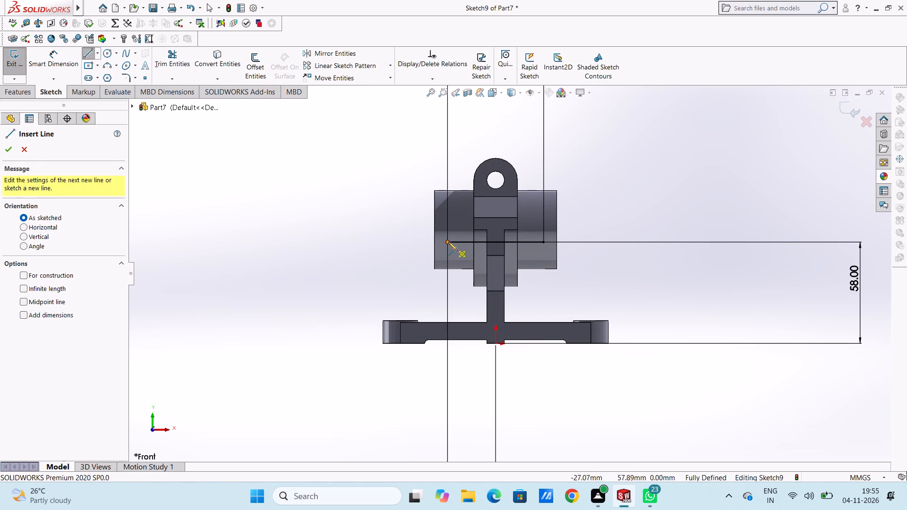
click(448, 242)
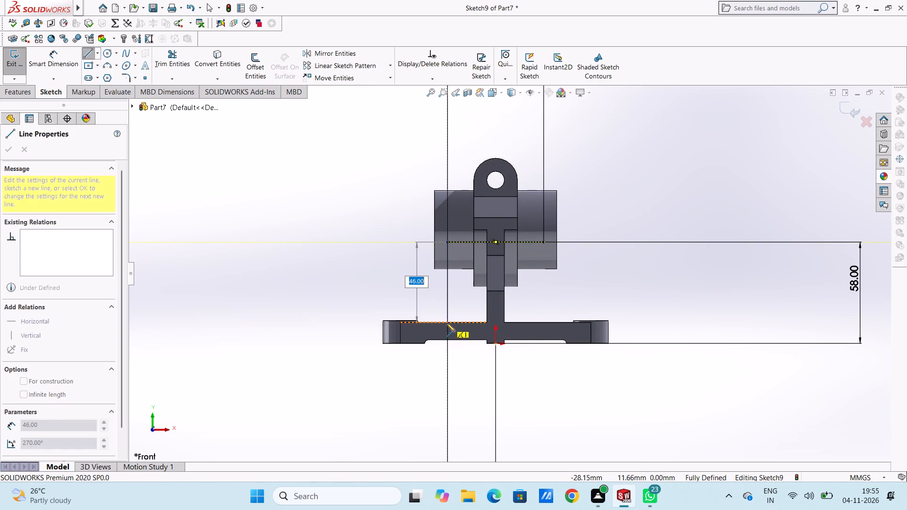
click(446, 323)
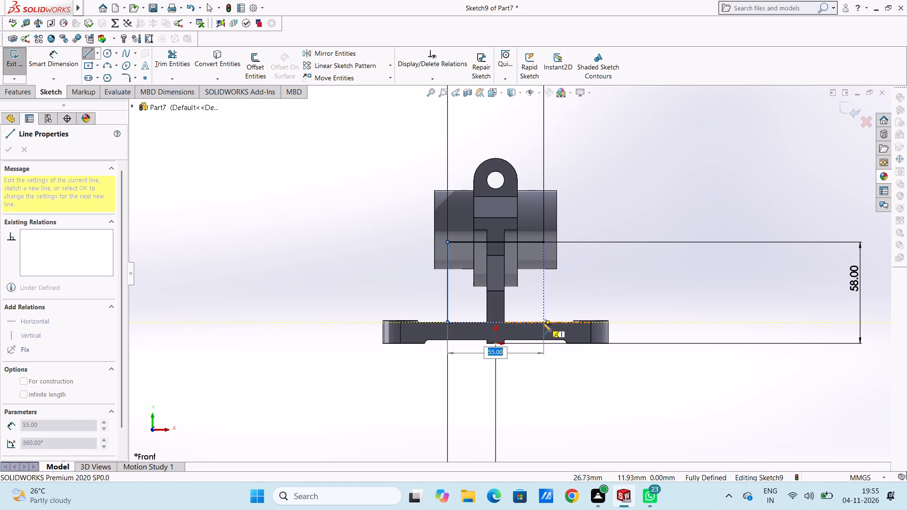
click(542, 323)
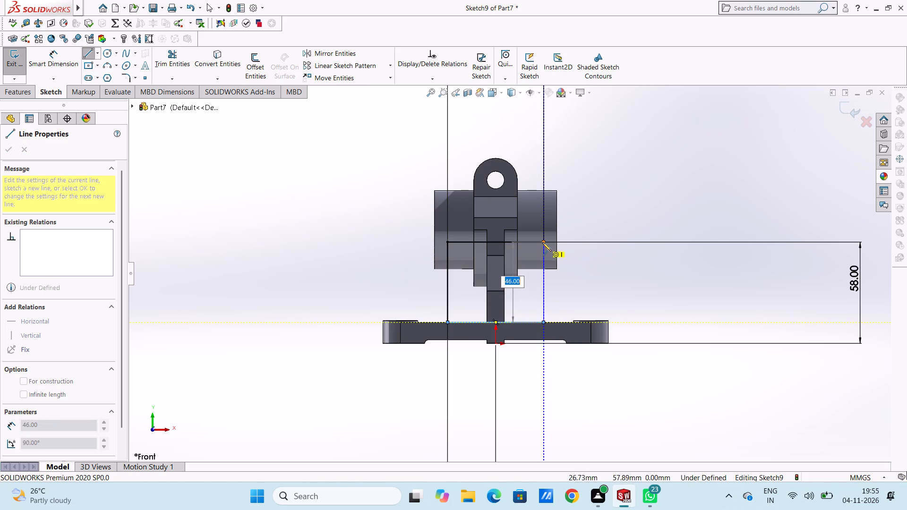
click(542, 242)
right_click(649, 145)
click(666, 151)
click(651, 169)
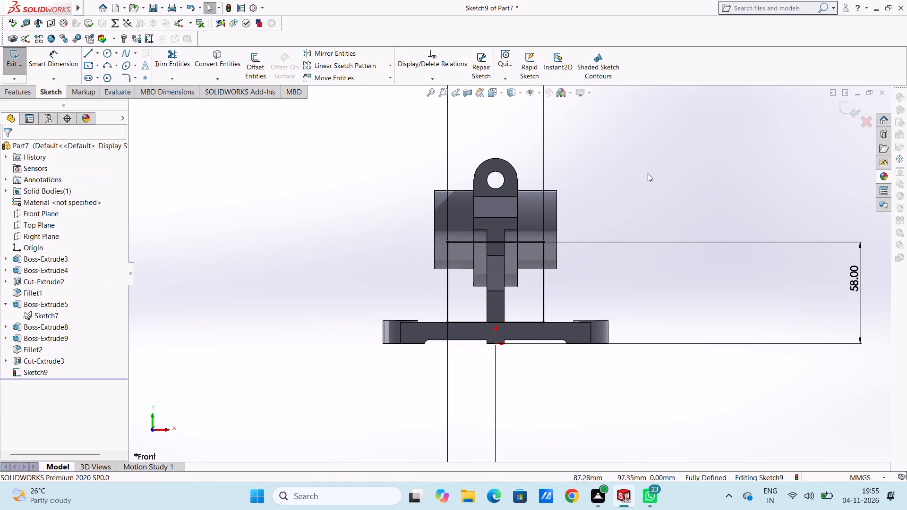
Extrude the rectangle as a boss 10 mm thick with the Mid Plane end condition, merged with the body.
middle_drag(650, 187, 597, 211)
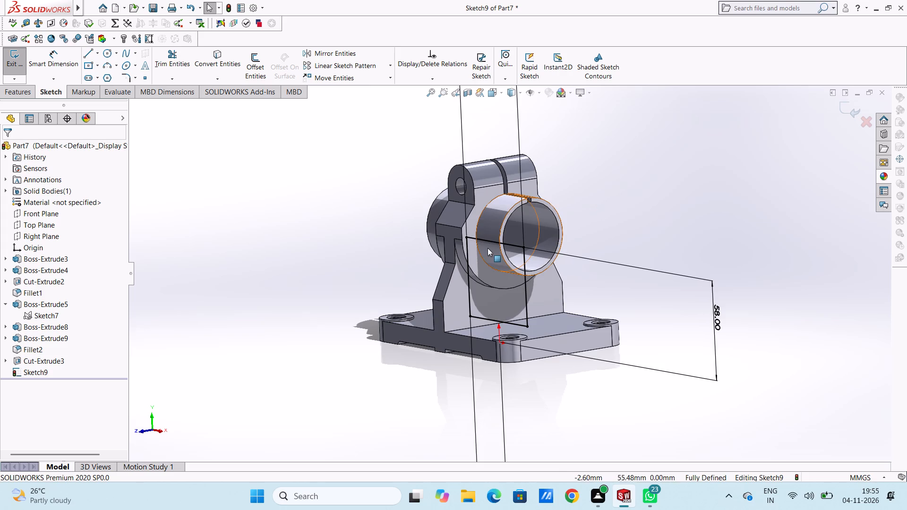
click(23, 94)
click(19, 67)
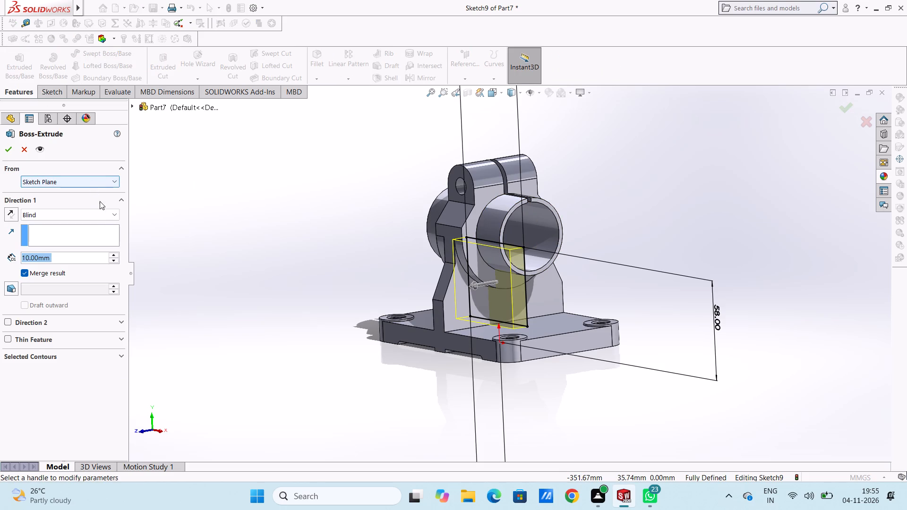
click(96, 218)
click(87, 278)
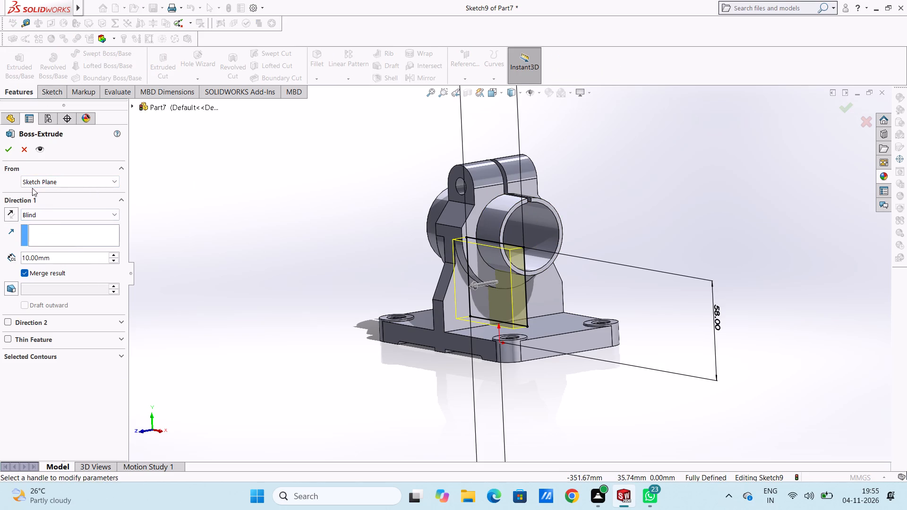
click(71, 212)
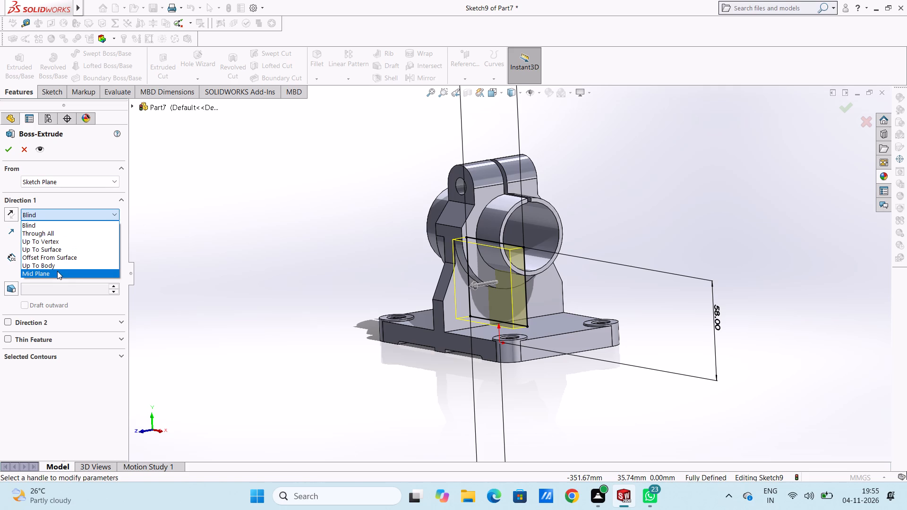
click(57, 271)
click(13, 153)
click(219, 238)
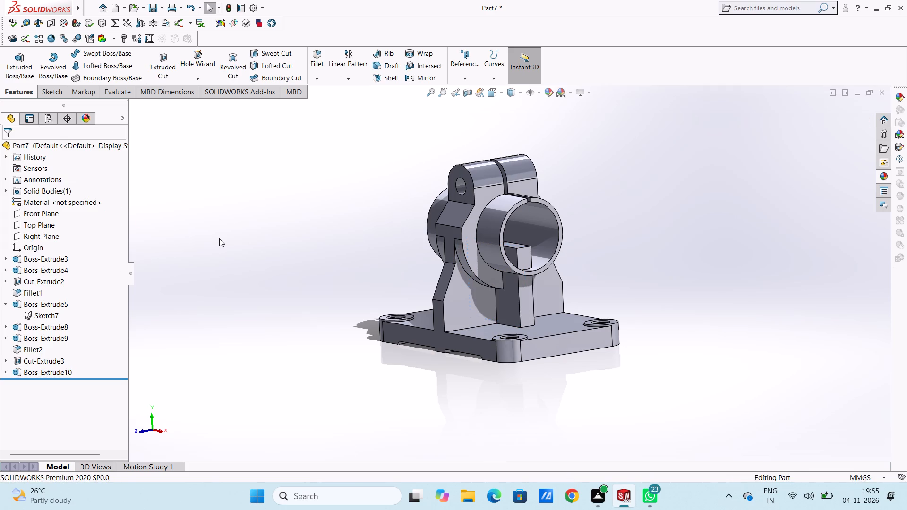
On the bushing's end face, sketch a circle of 20 mm radius centred on the bore and matching its inner edge.
middle_drag(227, 235, 342, 243)
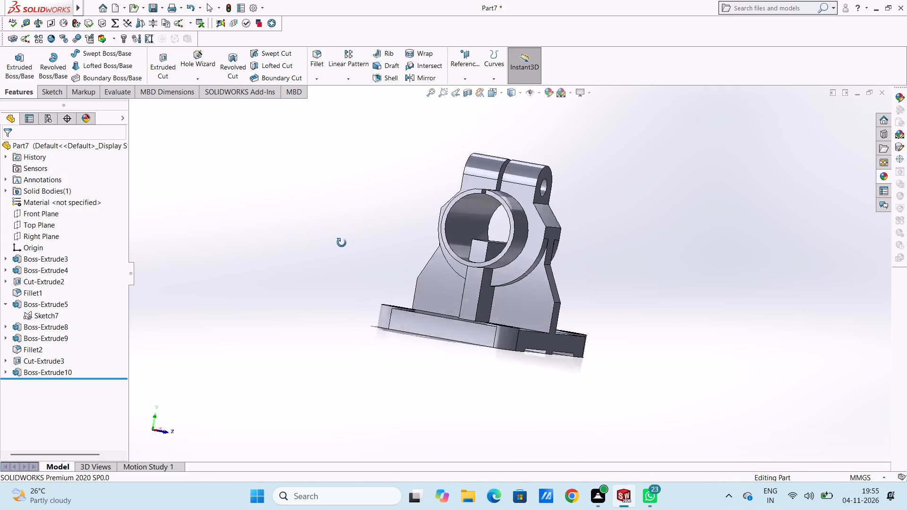
middle_drag(342, 243, 210, 233)
middle_click(210, 233)
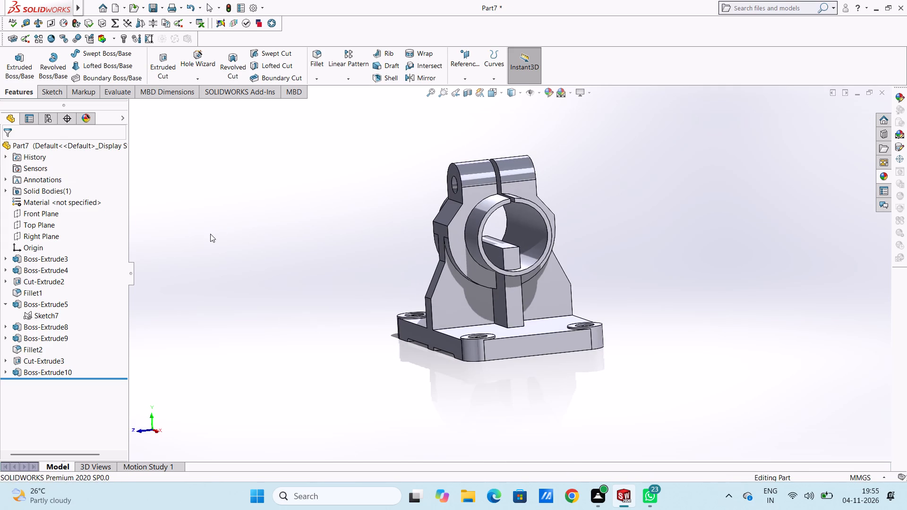
key(ctrl+4)
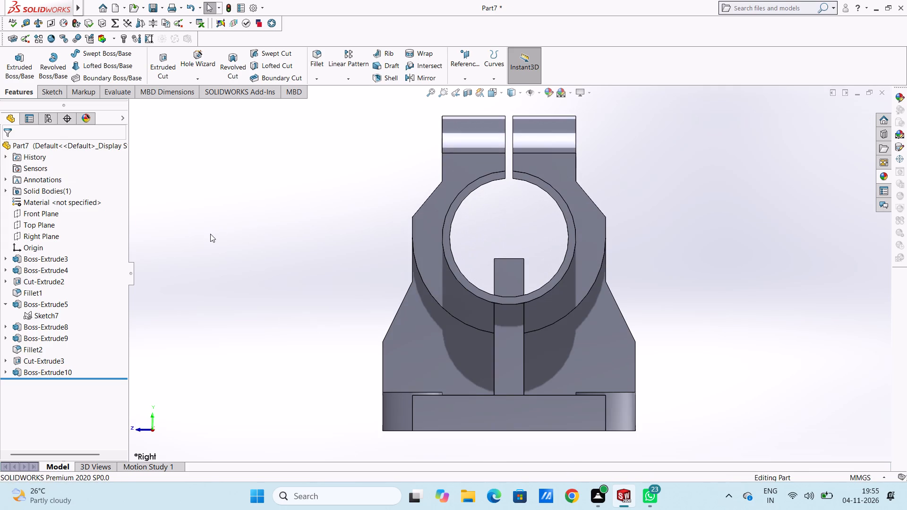
scroll(561, 244, up, 3)
scroll(548, 246, down, 3)
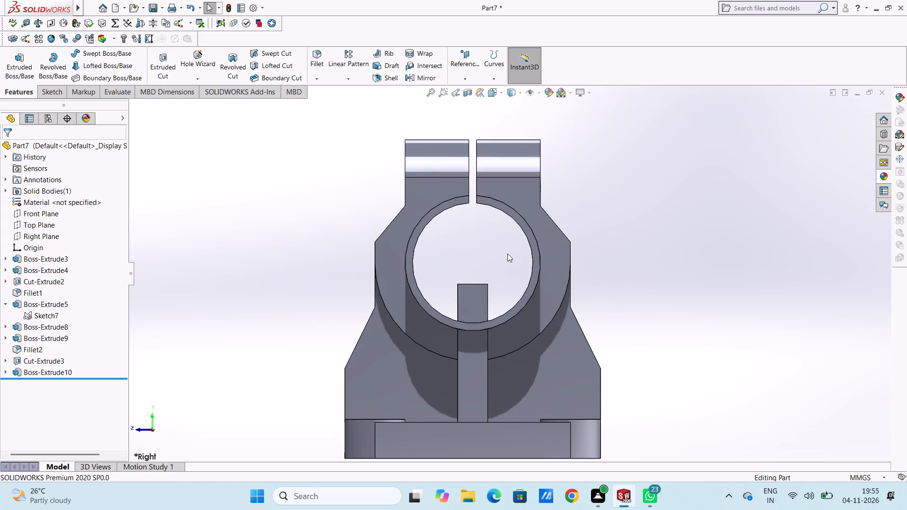
click(532, 241)
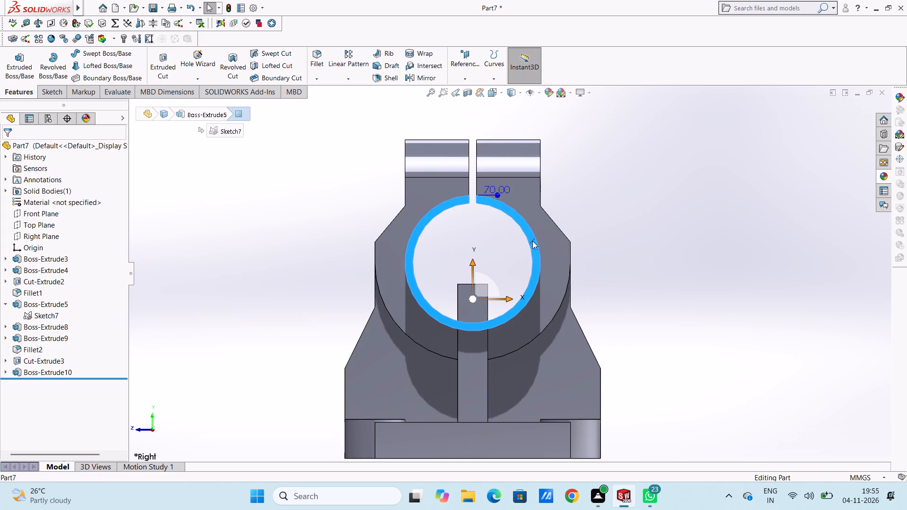
click(572, 216)
click(621, 240)
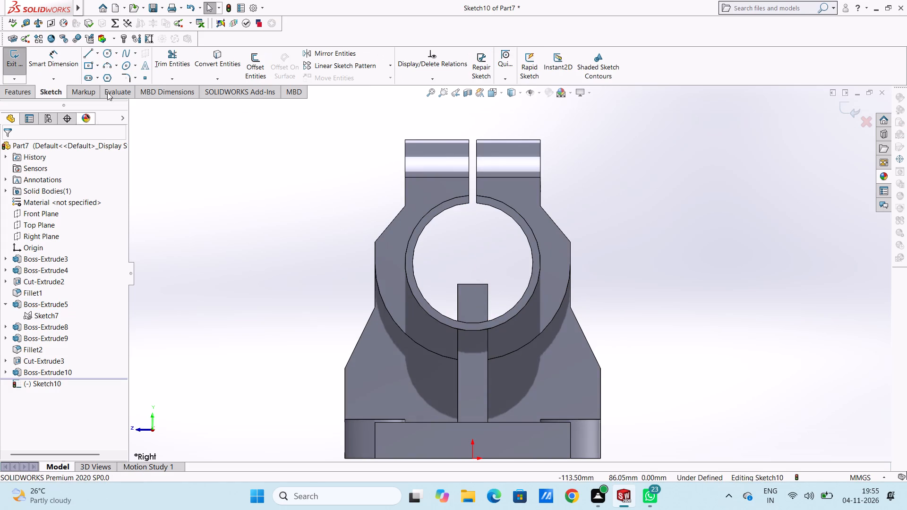
click(108, 52)
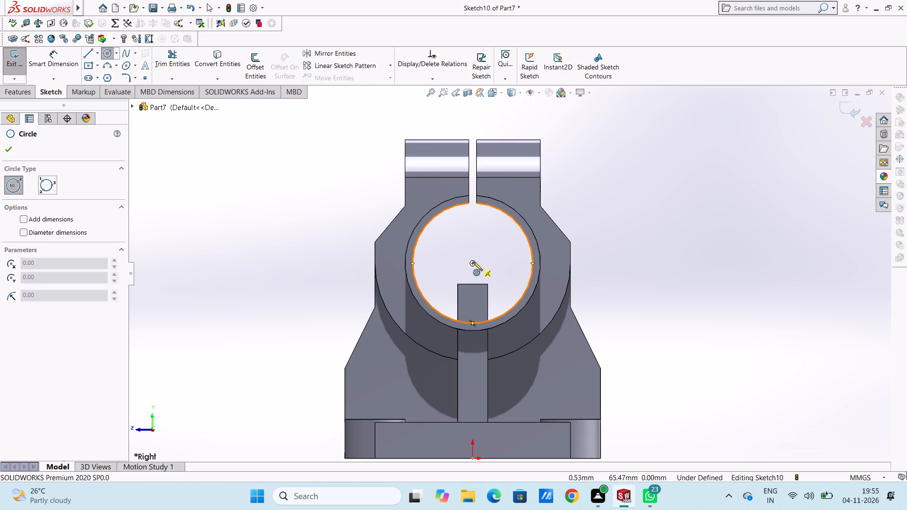
click(472, 262)
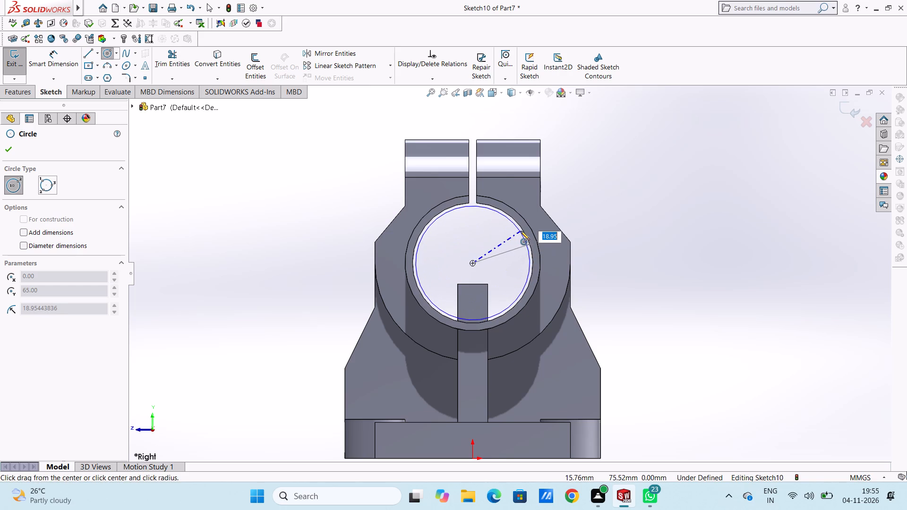
click(521, 230)
right_click(628, 177)
click(639, 185)
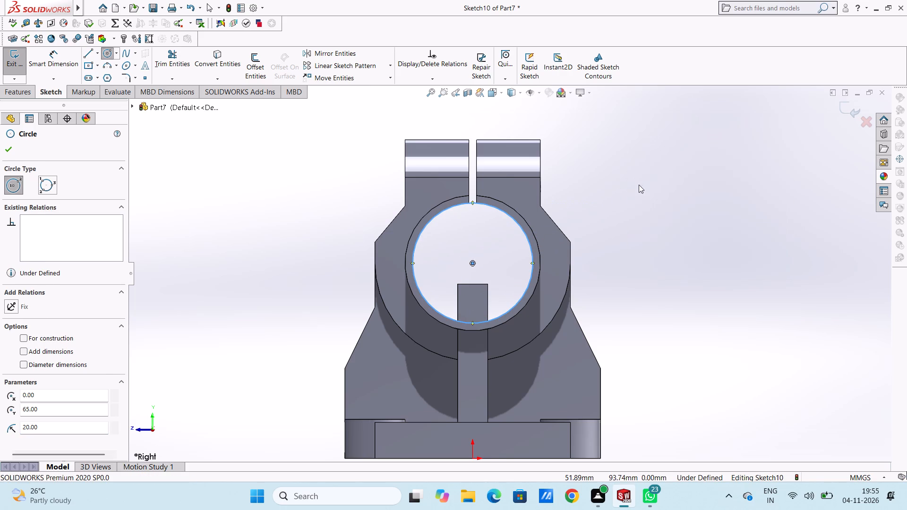
click(632, 186)
Dimension the diameter of the circle on the bushing's end face.
click(60, 65)
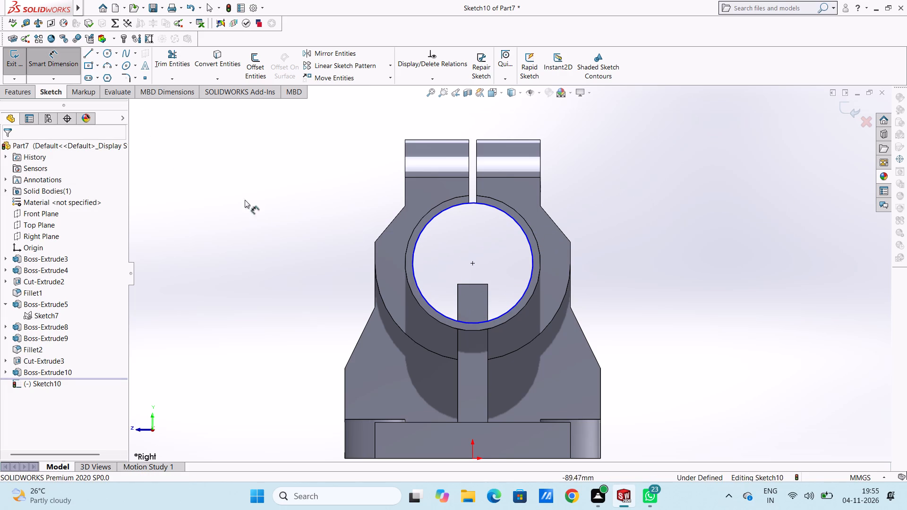
click(411, 261)
click(244, 188)
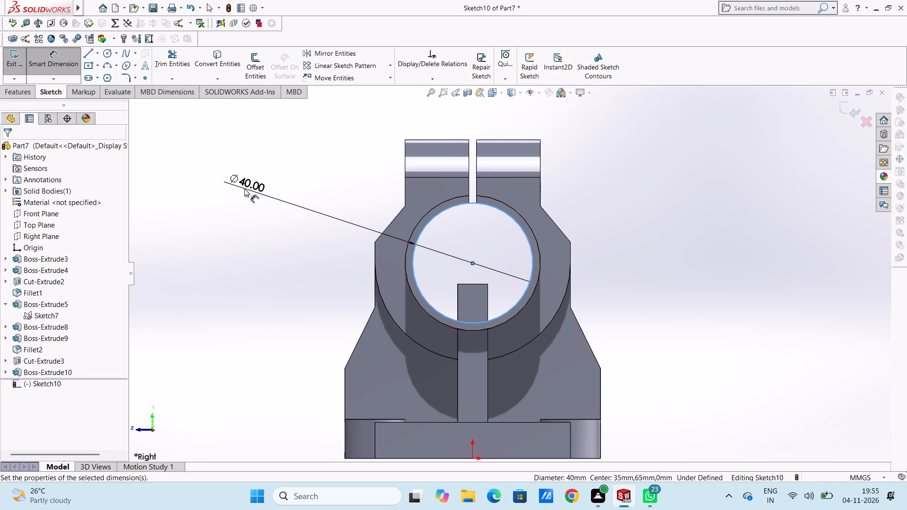
click(208, 176)
click(199, 175)
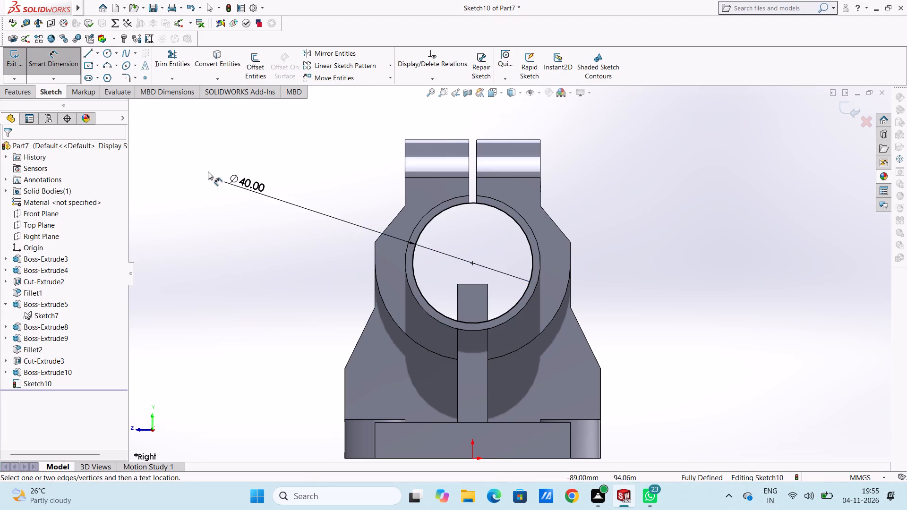
Cut the bore circle Through All to remove the new rib's material inside the bushing.
middle_drag(218, 177, 248, 209)
click(60, 59)
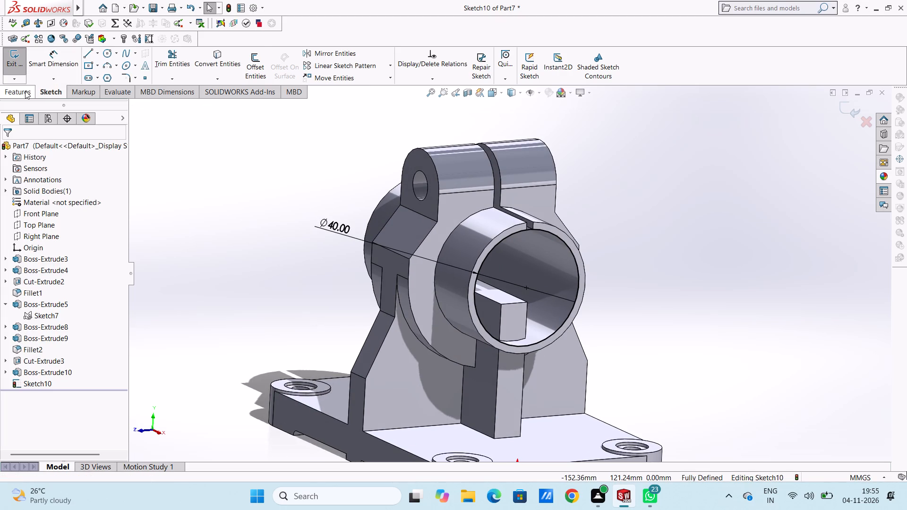
click(25, 91)
click(163, 60)
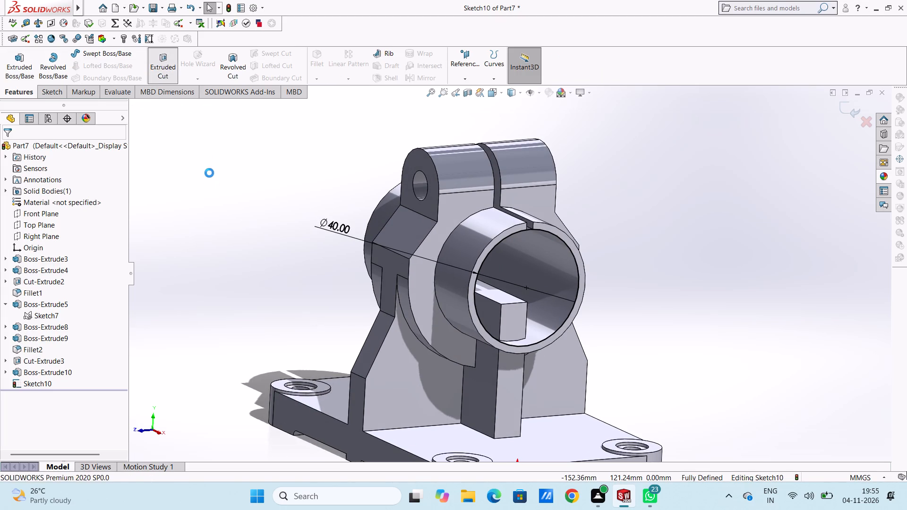
click(77, 210)
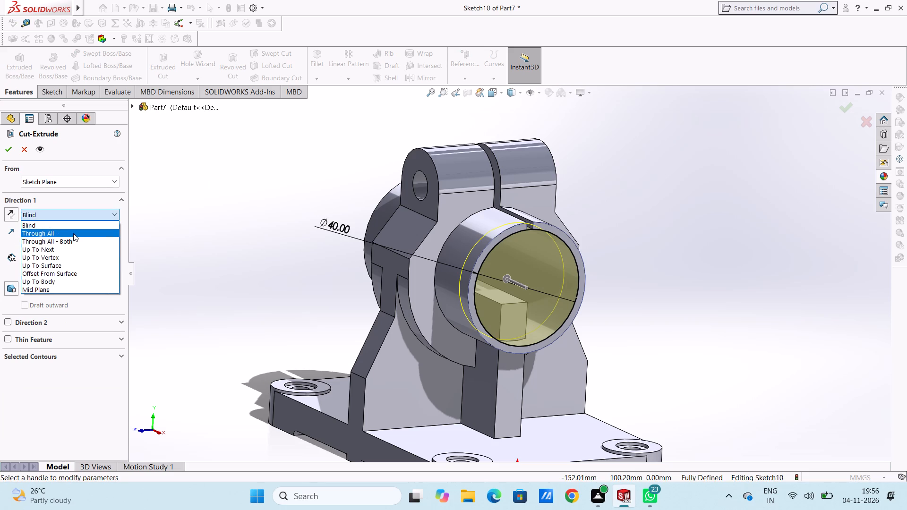
click(73, 233)
click(12, 154)
click(226, 235)
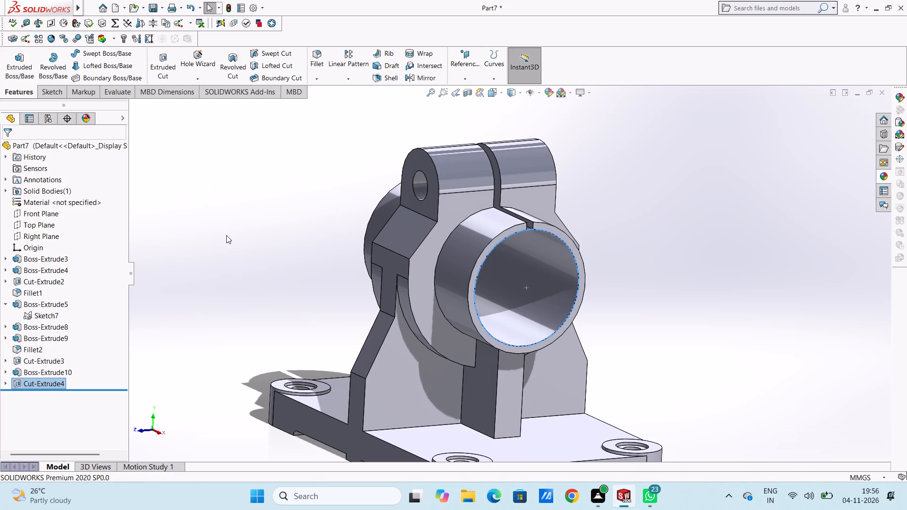
Examine the bracket's bore, rib and support from several sides.
scroll(241, 244, up, 3)
middle_drag(299, 280, 267, 276)
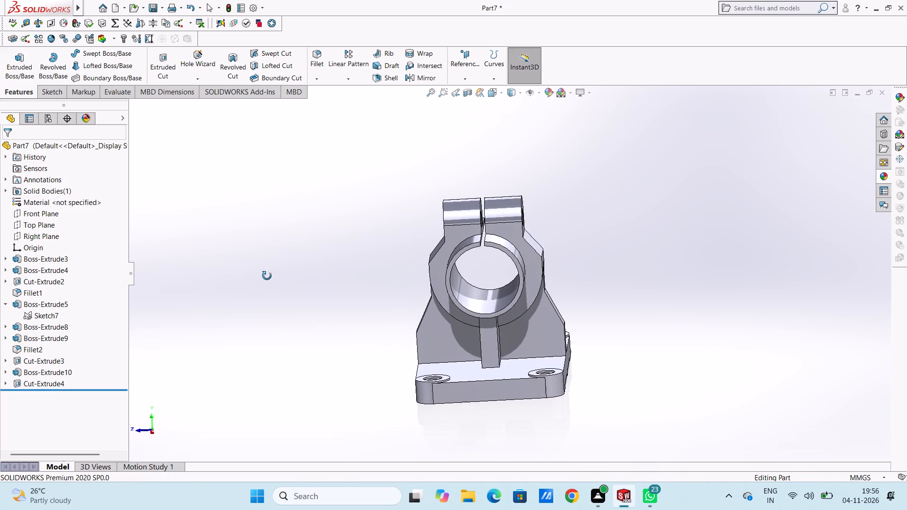
middle_drag(267, 276, 280, 274)
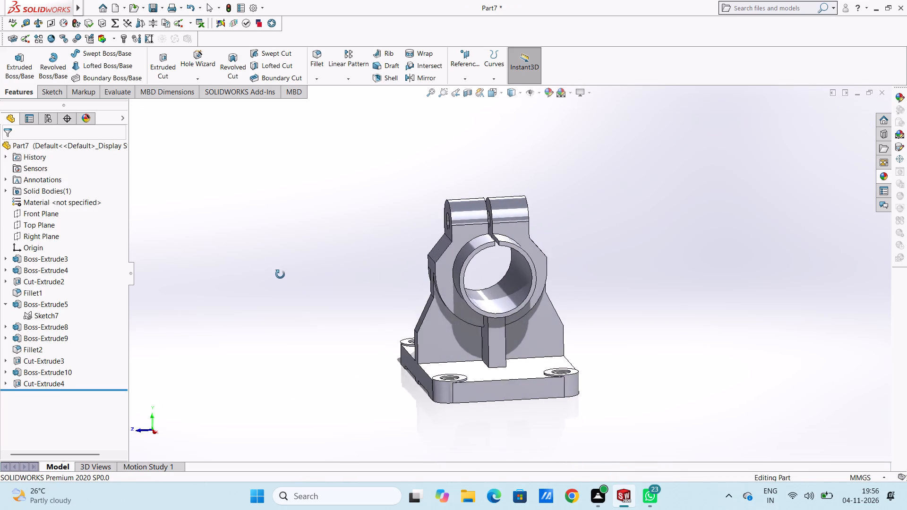
middle_drag(280, 274, 368, 282)
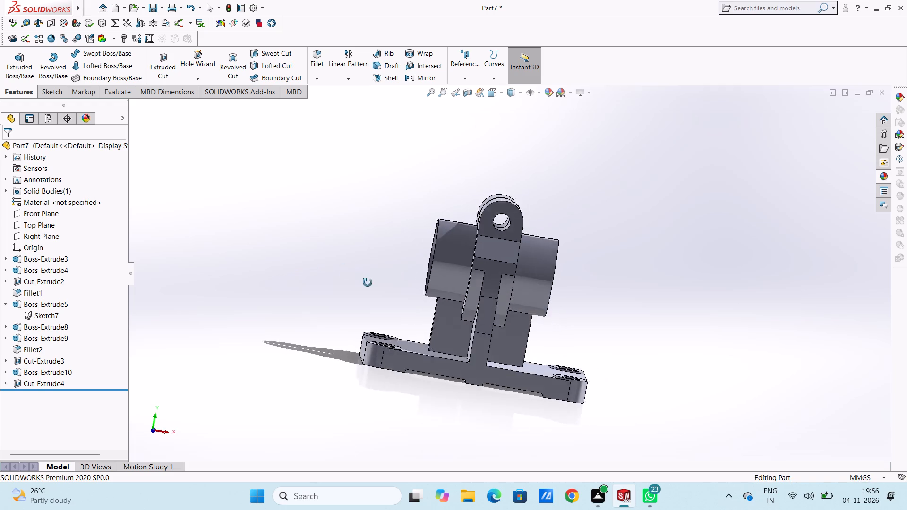
middle_drag(368, 282, 334, 299)
scroll(330, 301, up, 3)
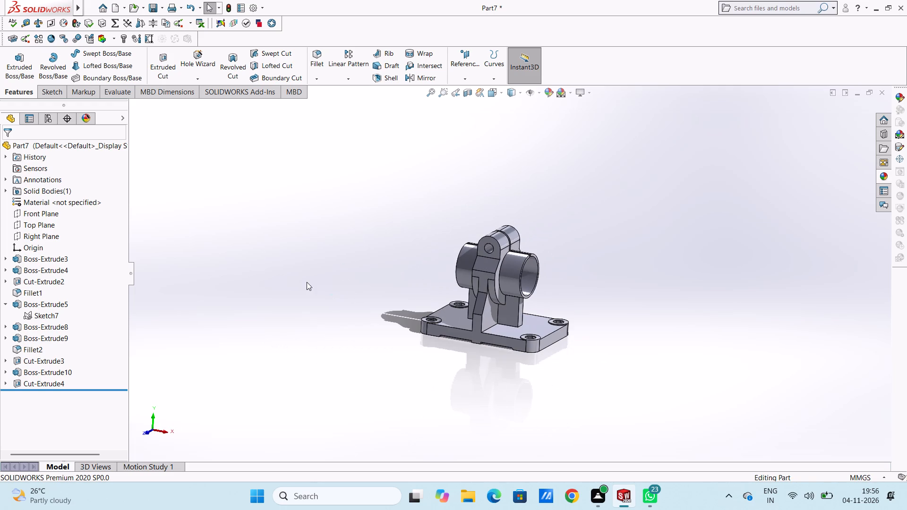
scroll(533, 317, down, 3)
middle_drag(523, 317, 511, 323)
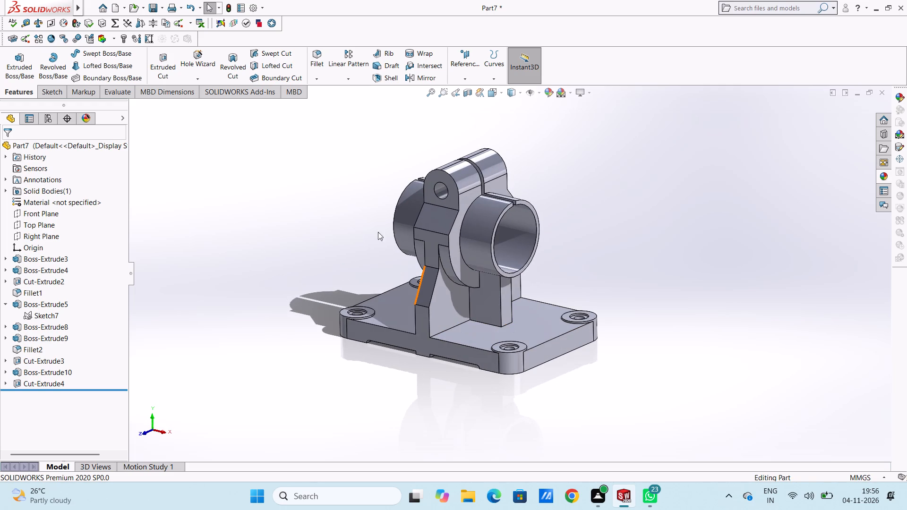
Set up a 5 mm symmetric fillet on the five edges where the support and rib meet the base plate on one side.
click(316, 60)
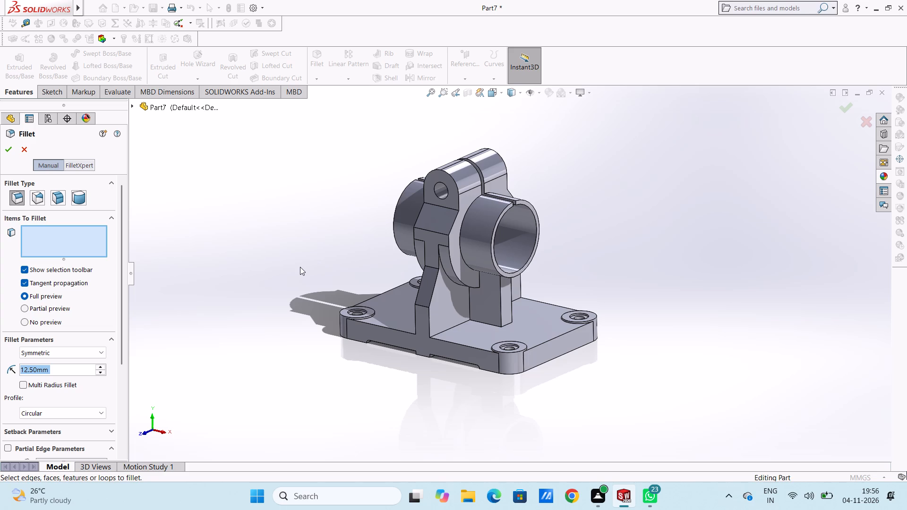
key(5)
key(Return)
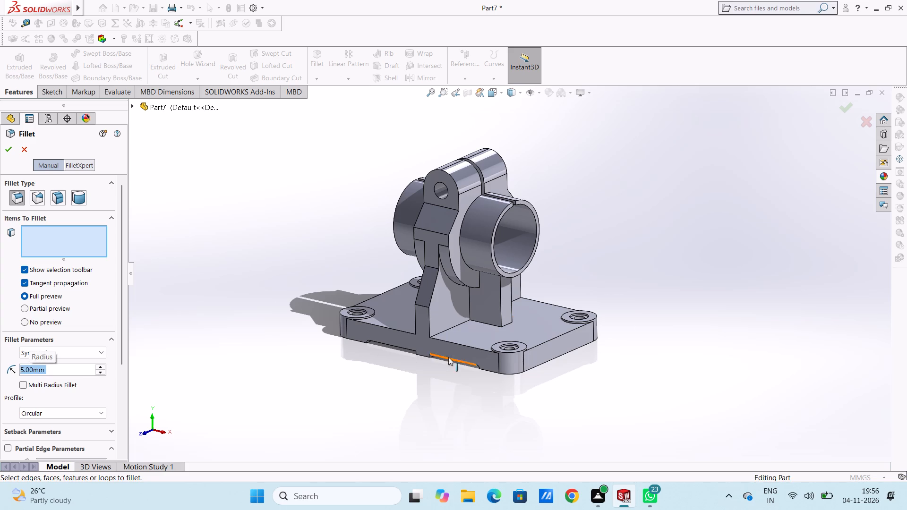
scroll(448, 357, down, 3)
click(450, 304)
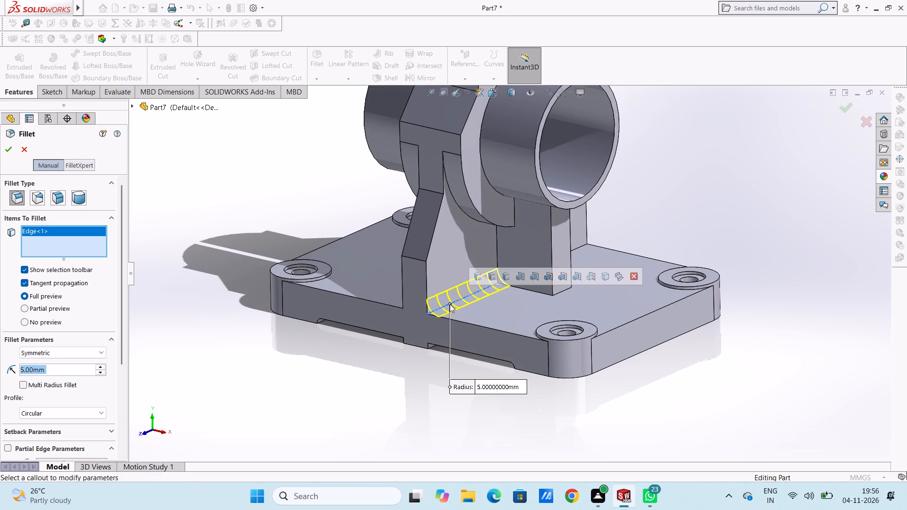
click(535, 292)
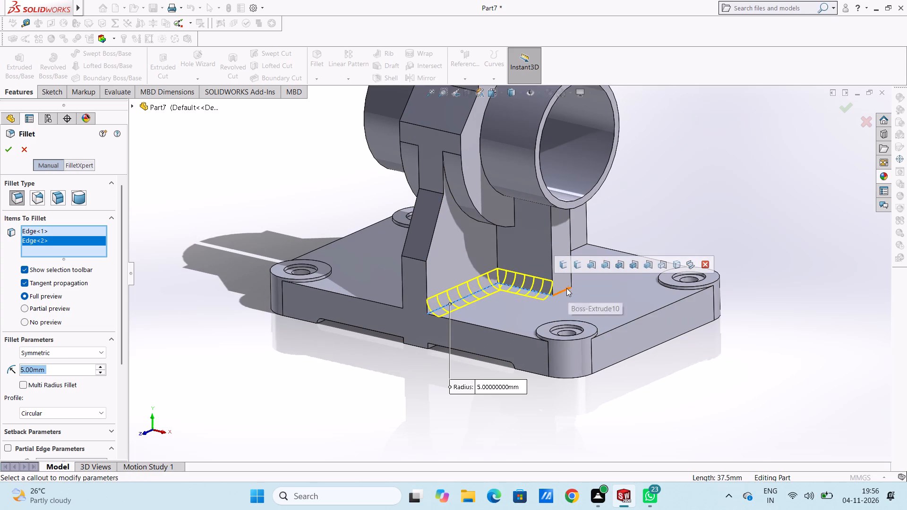
click(566, 288)
middle_drag(605, 253, 549, 272)
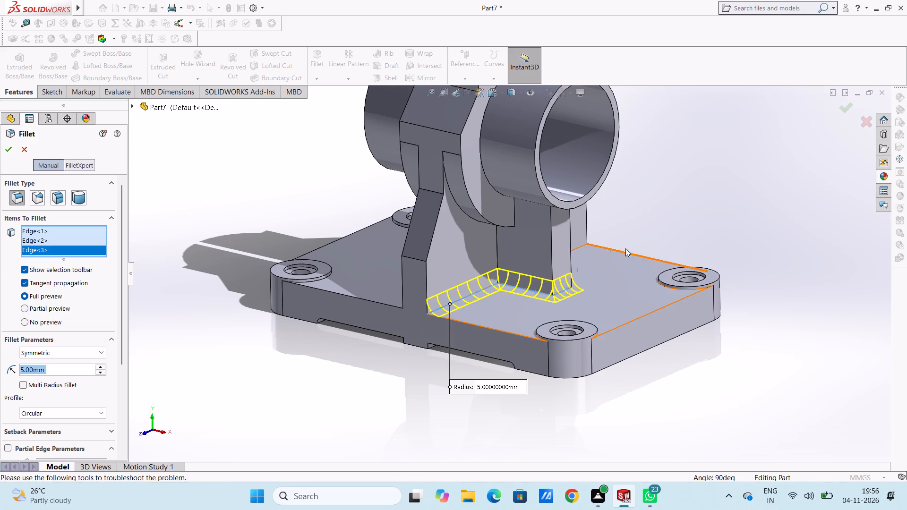
middle_drag(665, 208, 600, 269)
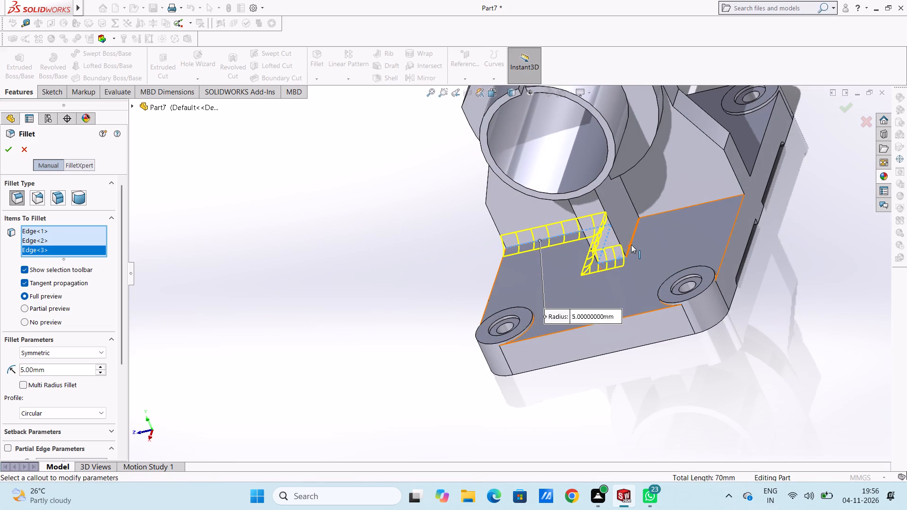
click(631, 244)
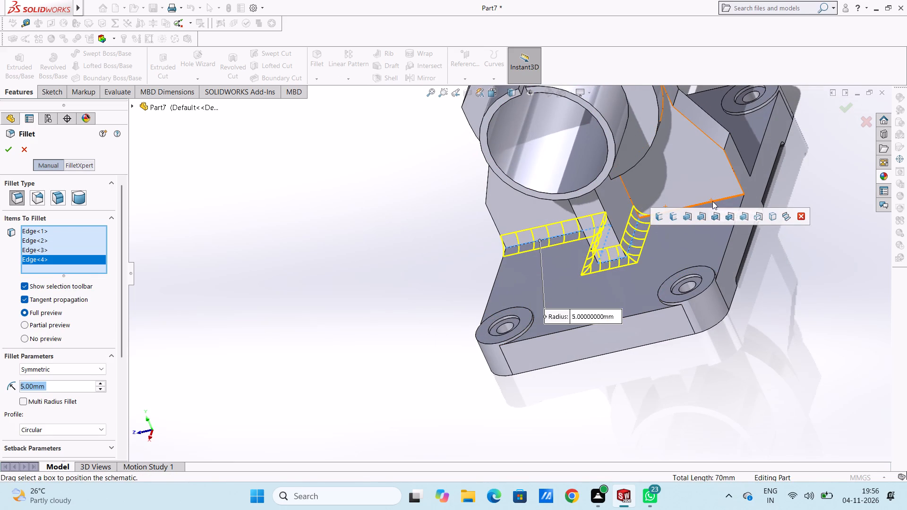
click(712, 201)
Add the five matching support and rib base edges on the opposite side to the 5 mm fillet and apply it.
scroll(712, 201, up, 6)
middle_drag(548, 300, 645, 249)
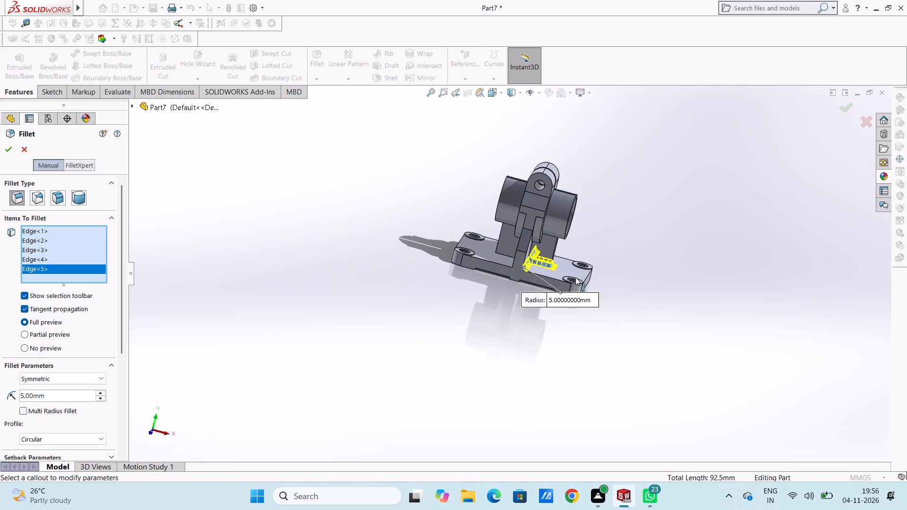
middle_drag(487, 286, 549, 352)
scroll(563, 265, down, 5)
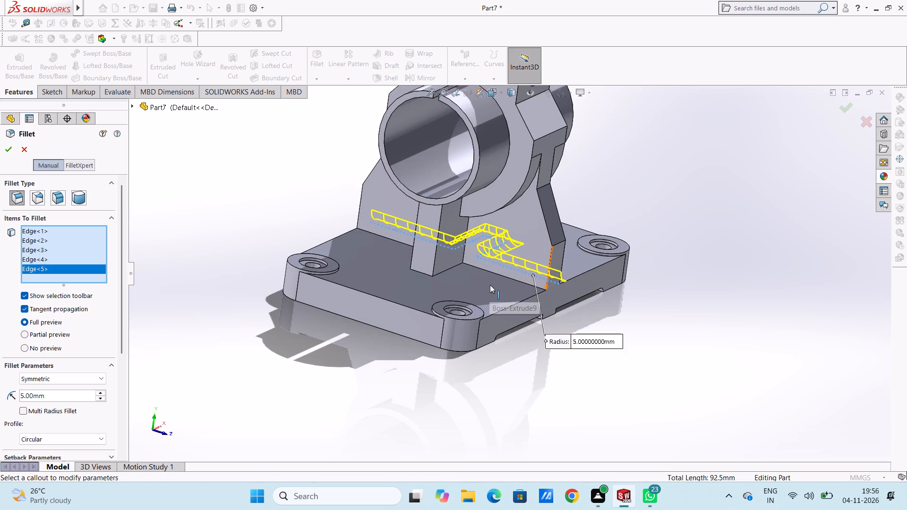
click(500, 276)
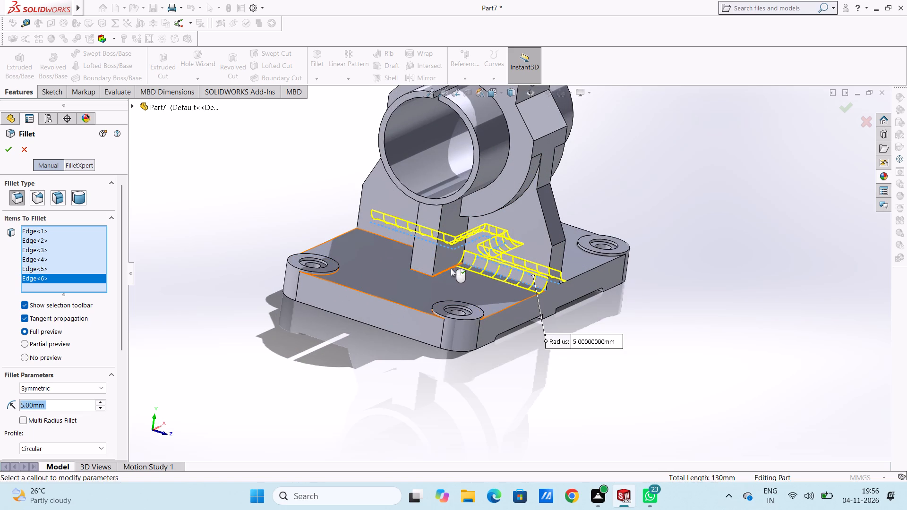
click(451, 268)
click(428, 273)
middle_drag(400, 259, 457, 318)
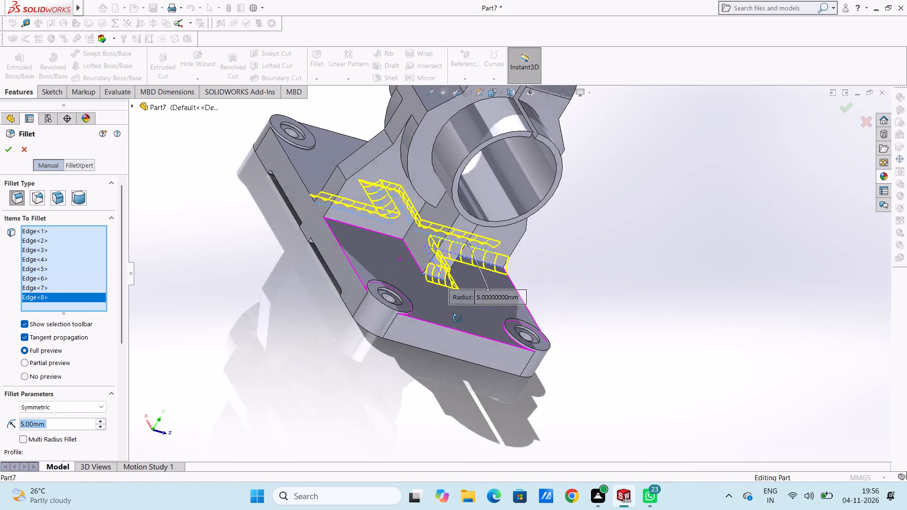
middle_drag(457, 318, 458, 328)
click(350, 222)
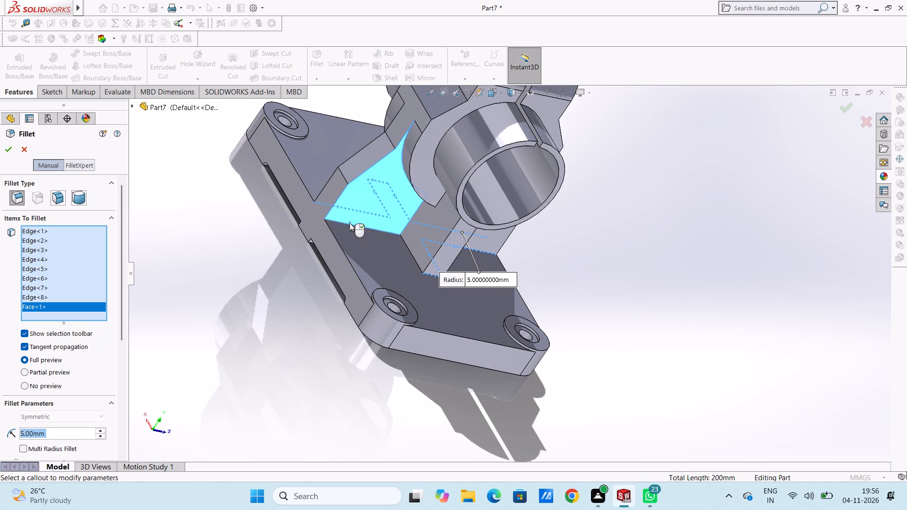
click(349, 221)
click(348, 224)
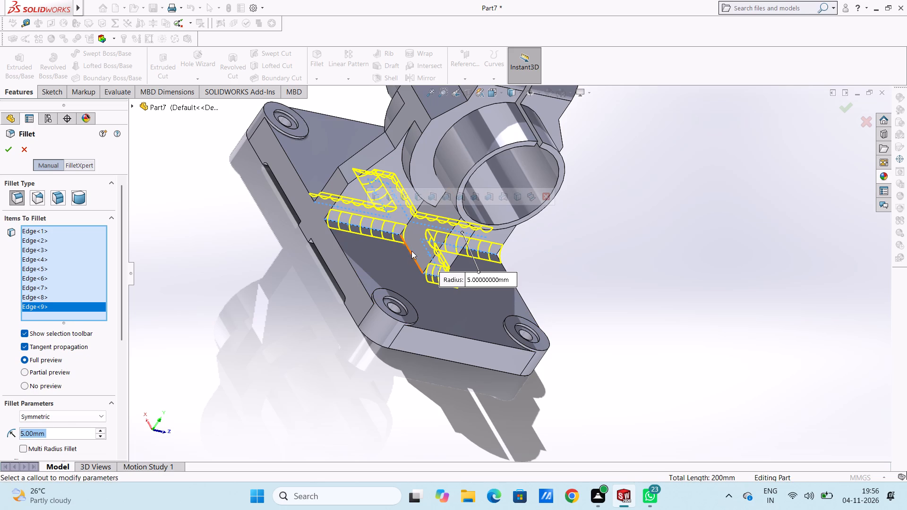
click(411, 253)
scroll(289, 269, up, 3)
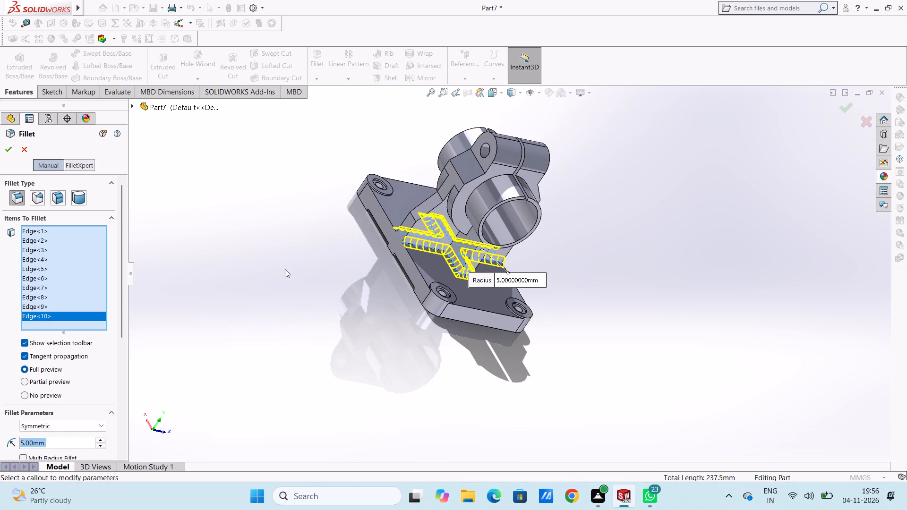
click(14, 153)
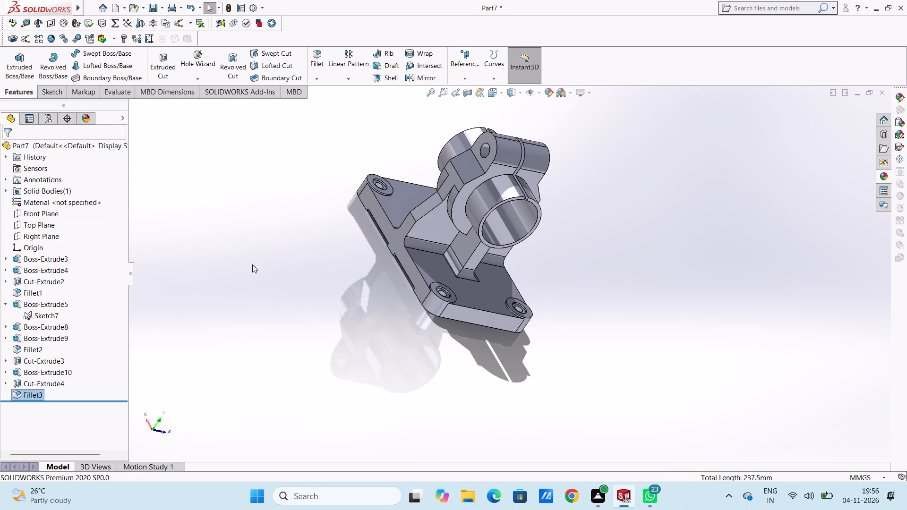
Chamfer the outer edges of the 10 mm hole on both clamp tabs by 1 mm at 45 degrees.
scroll(252, 264, up, 4)
middle_drag(343, 230, 374, 326)
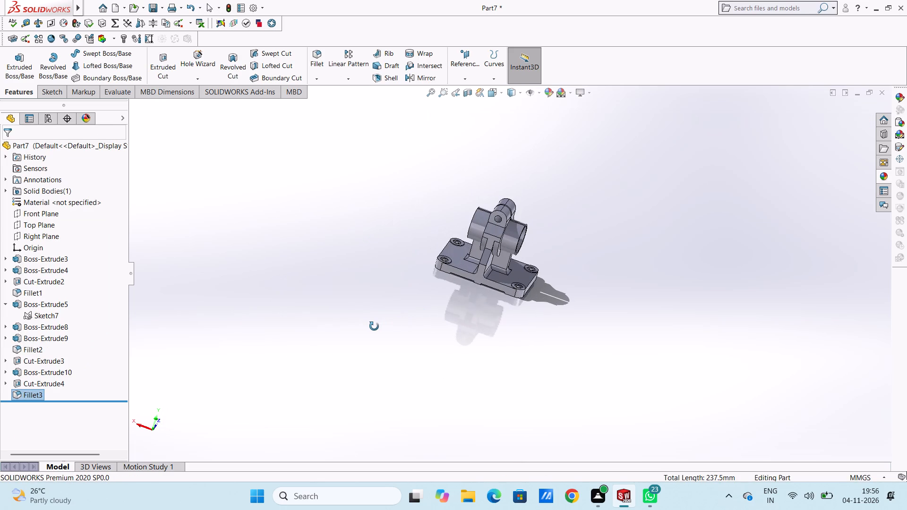
middle_drag(374, 326, 354, 329)
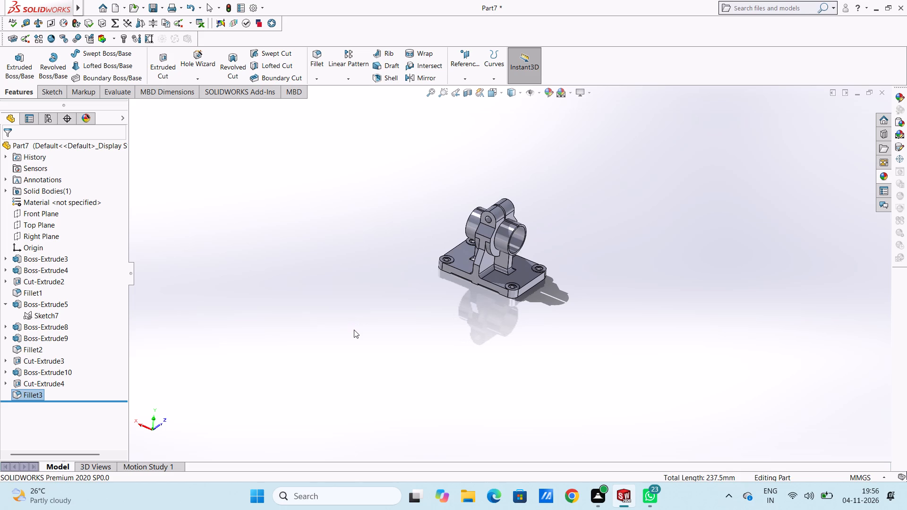
key(ctrl+7)
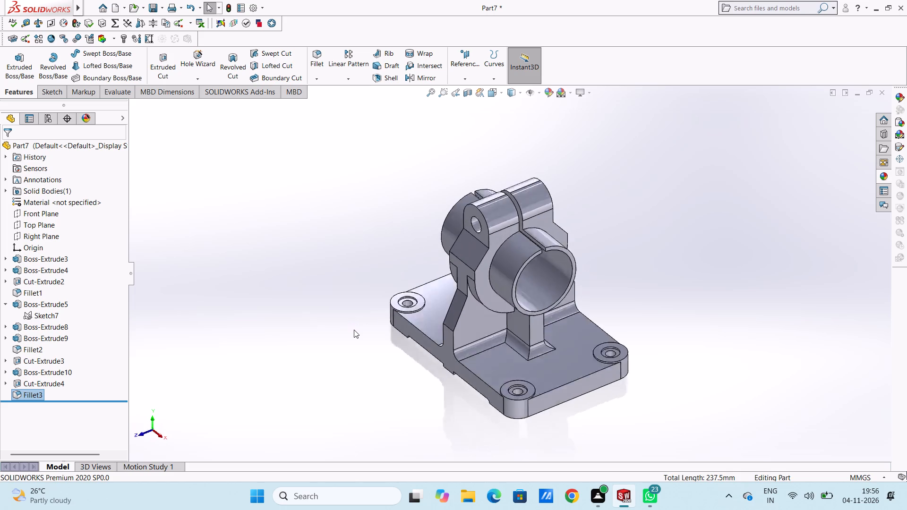
scroll(472, 187, down, 3)
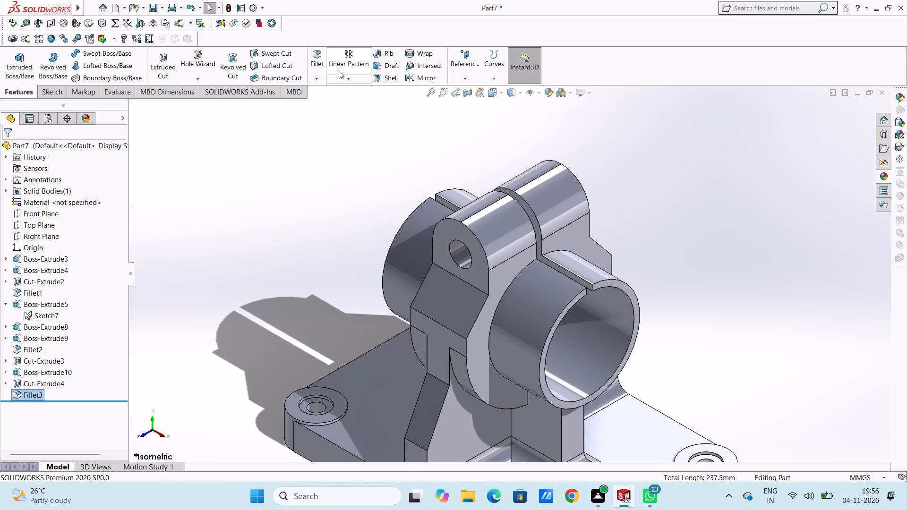
click(319, 82)
click(320, 103)
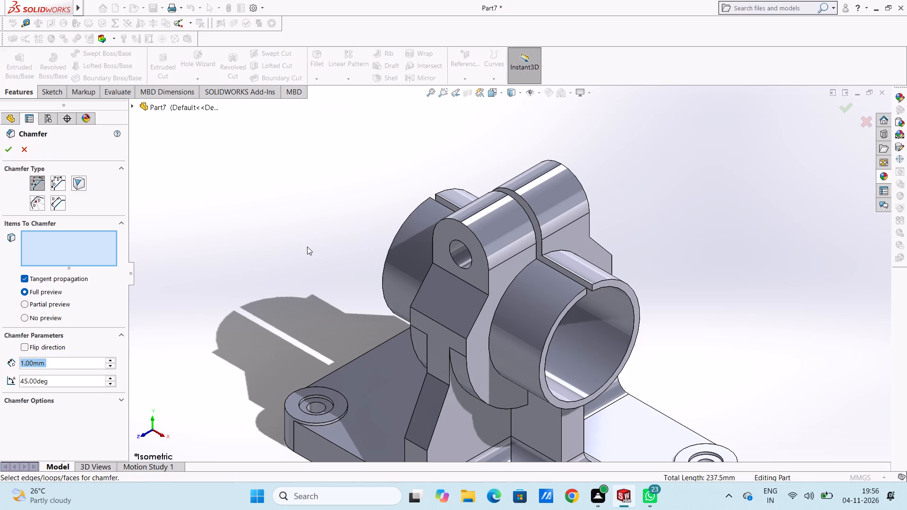
scroll(431, 292, down, 4)
click(494, 193)
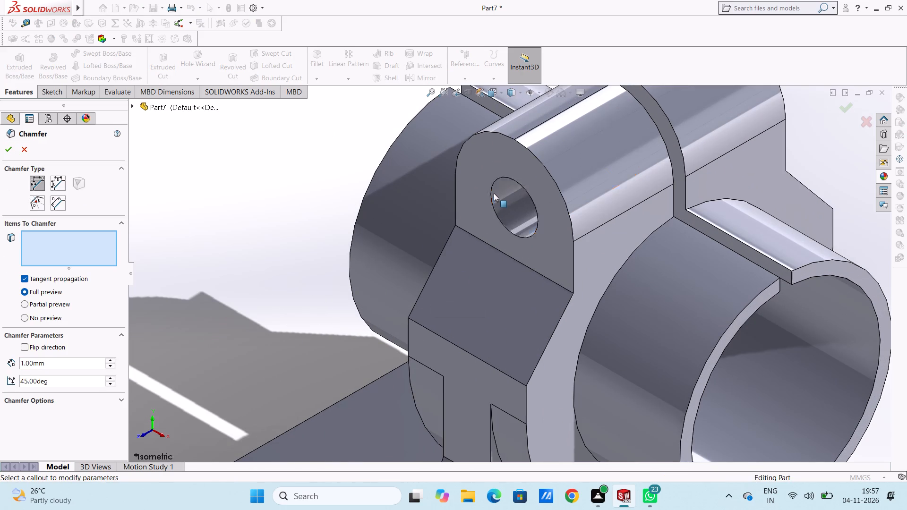
click(493, 194)
click(492, 194)
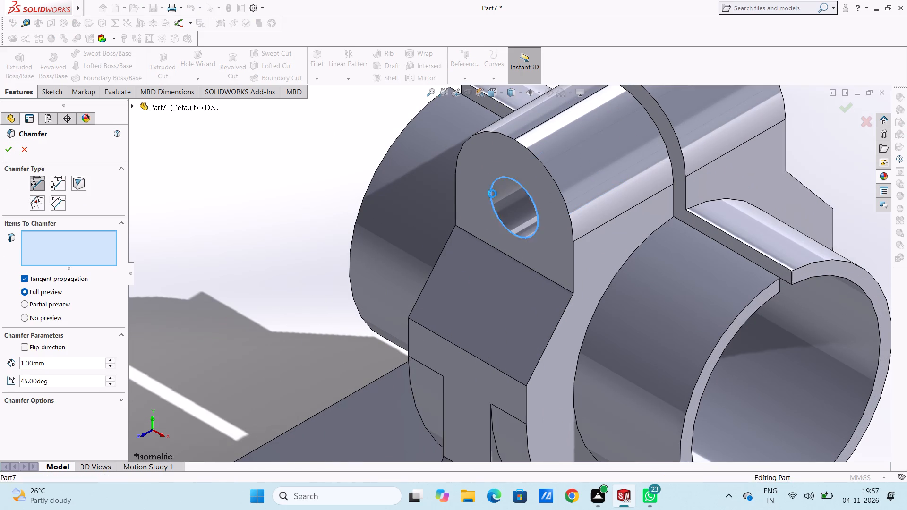
scroll(599, 183, up, 4)
middle_drag(675, 160, 622, 243)
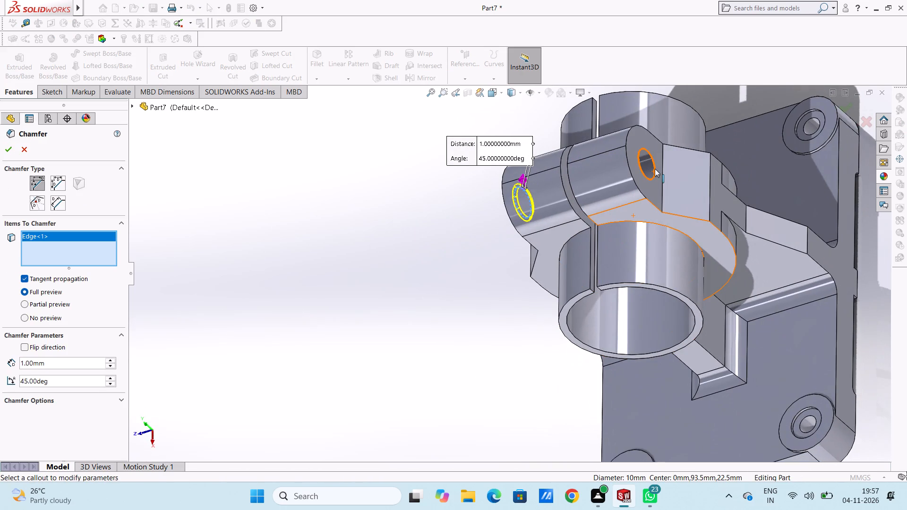
click(655, 169)
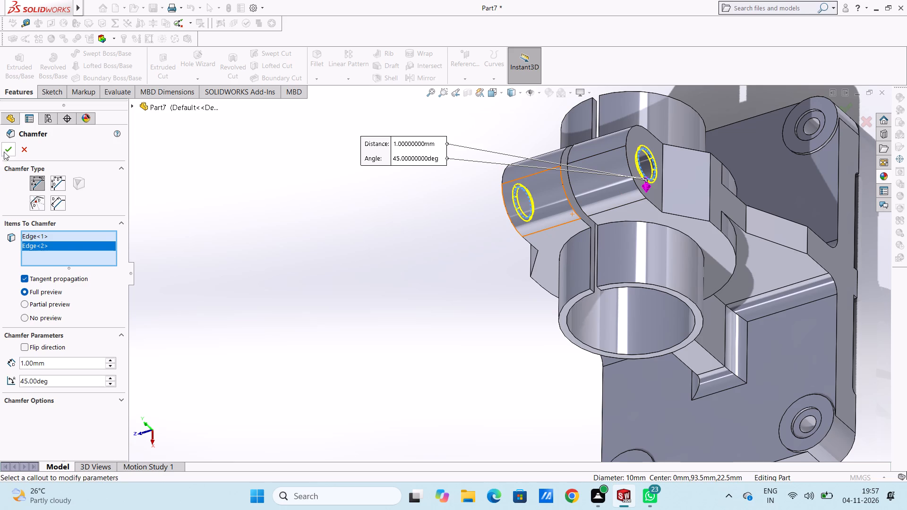
click(8, 148)
Chamfer the inner bore edges at both ends of the split bushing by 1 mm at 45 degrees.
scroll(342, 263, up, 5)
middle_drag(377, 283, 453, 232)
scroll(628, 263, down, 5)
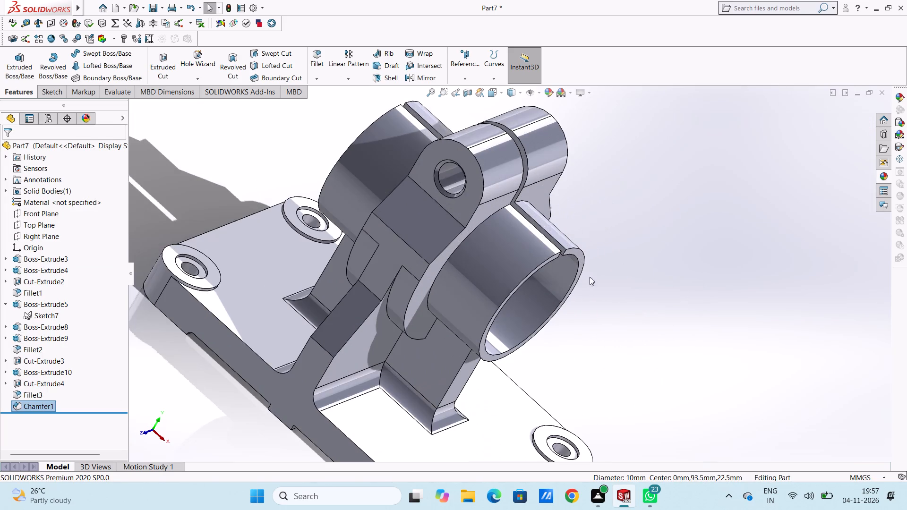
middle_drag(555, 263, 543, 231)
click(313, 80)
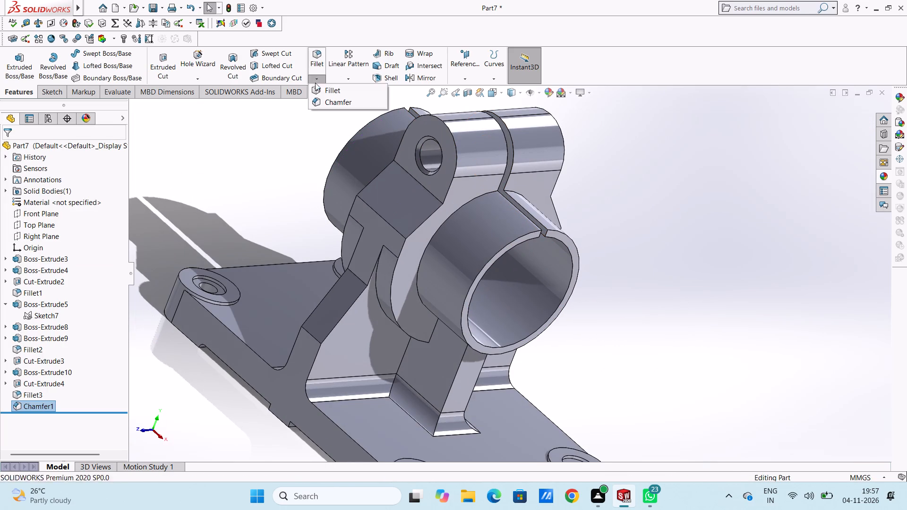
click(318, 97)
click(529, 334)
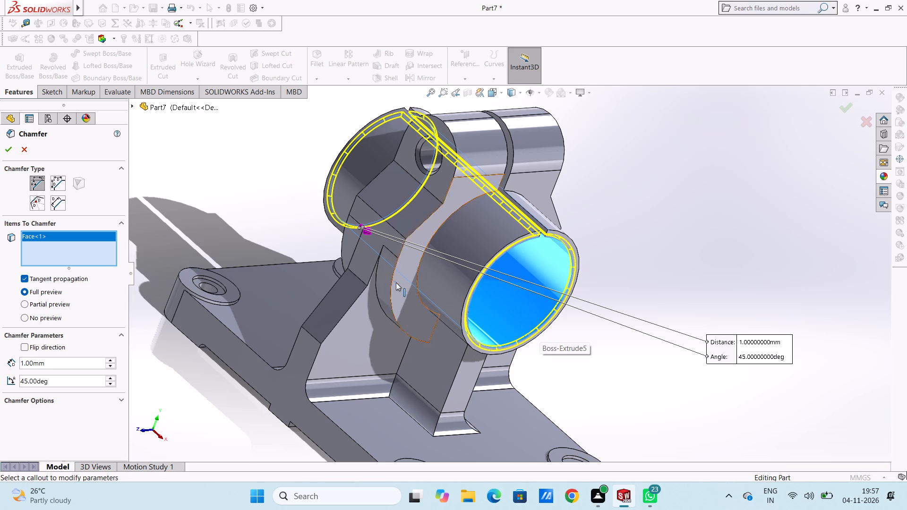
click(542, 326)
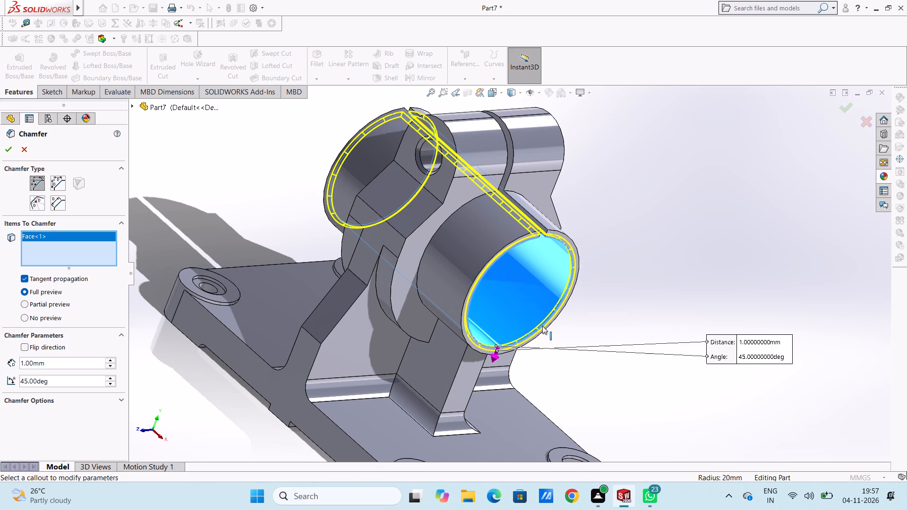
click(535, 293)
middle_drag(406, 186, 447, 208)
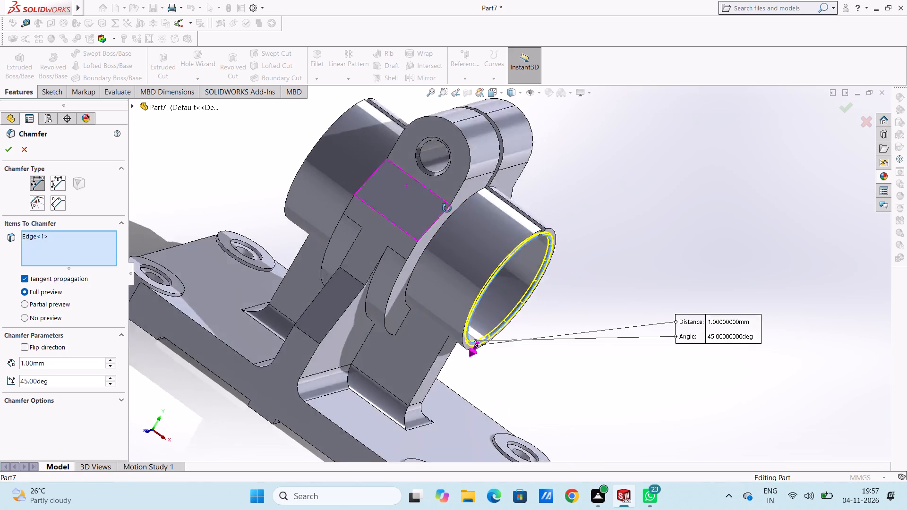
middle_drag(447, 208, 468, 326)
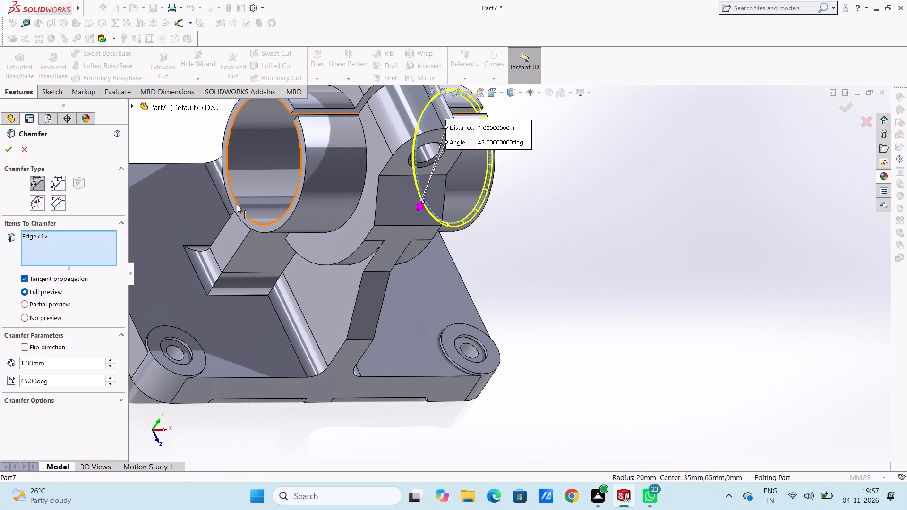
click(237, 204)
scroll(237, 204, up, 6)
click(6, 152)
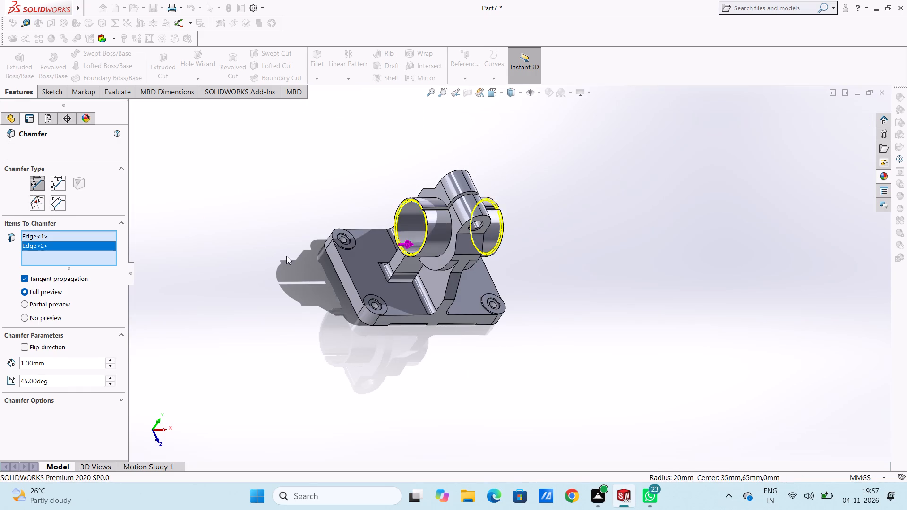
scroll(299, 263, up, 3)
middle_drag(299, 287, 254, 241)
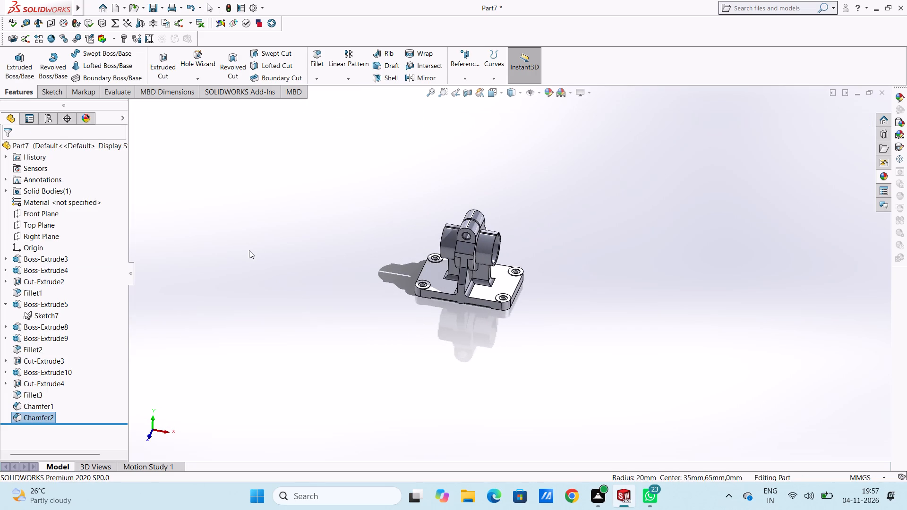
key(ctrl+7)
key(Escape)
key(Escape)
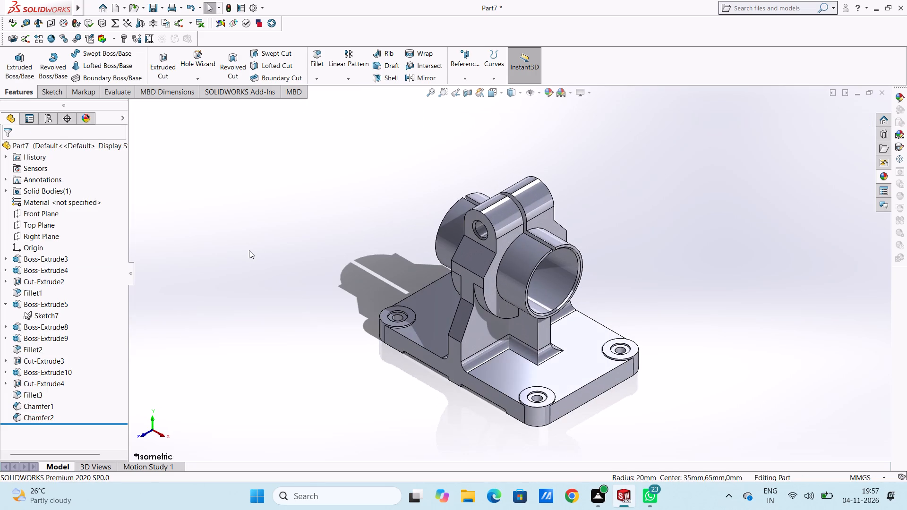
Colour the whole part light violet-blue using the standard colour swatches.
scroll(485, 247, up, 2)
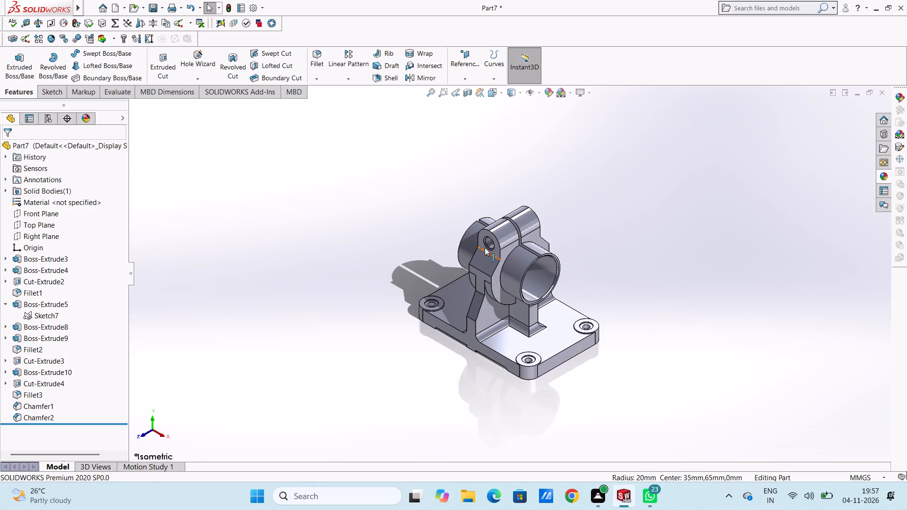
click(549, 92)
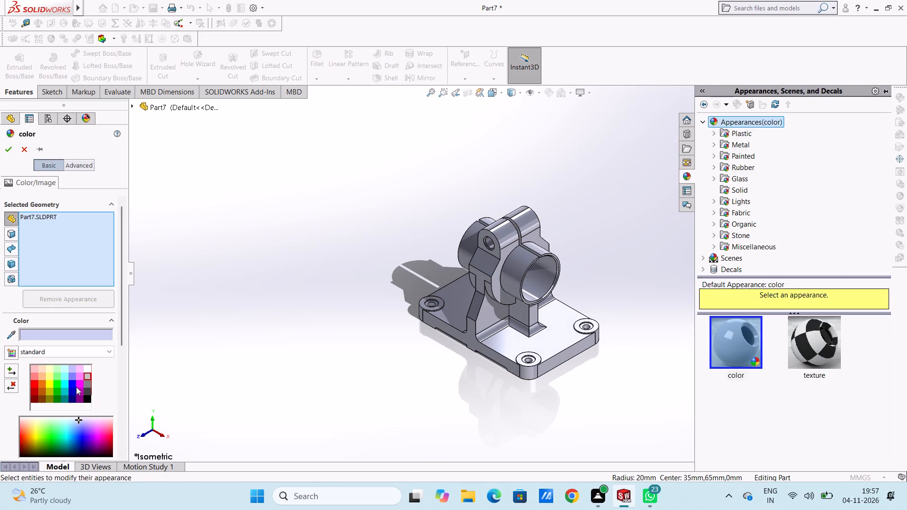
click(73, 383)
click(73, 375)
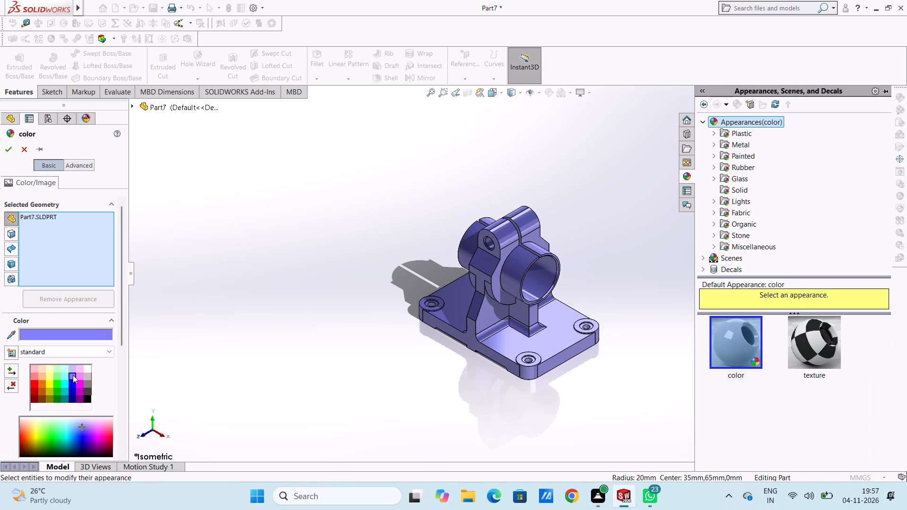
click(9, 148)
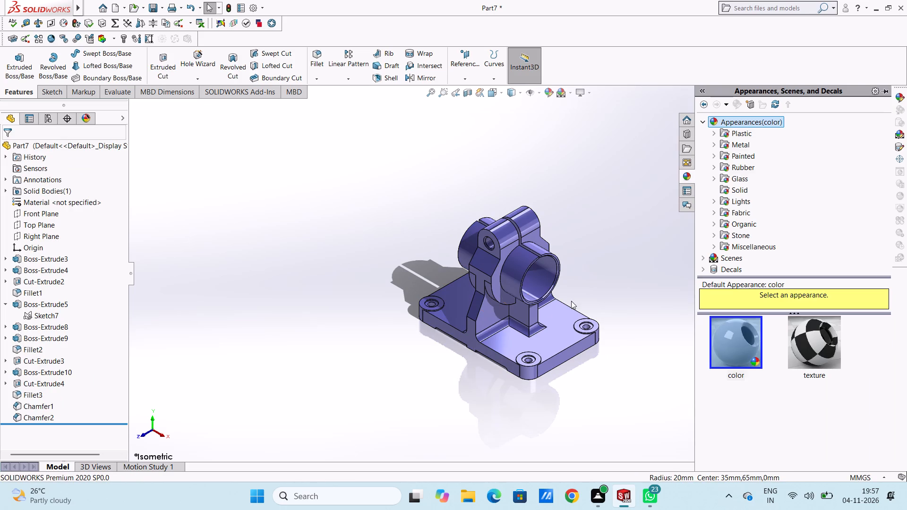
Apply the chromium plate metal appearance to the clamp-tab hole cut feature and to its chamfer feature.
scroll(533, 257, down, 3)
scroll(445, 222, down, 4)
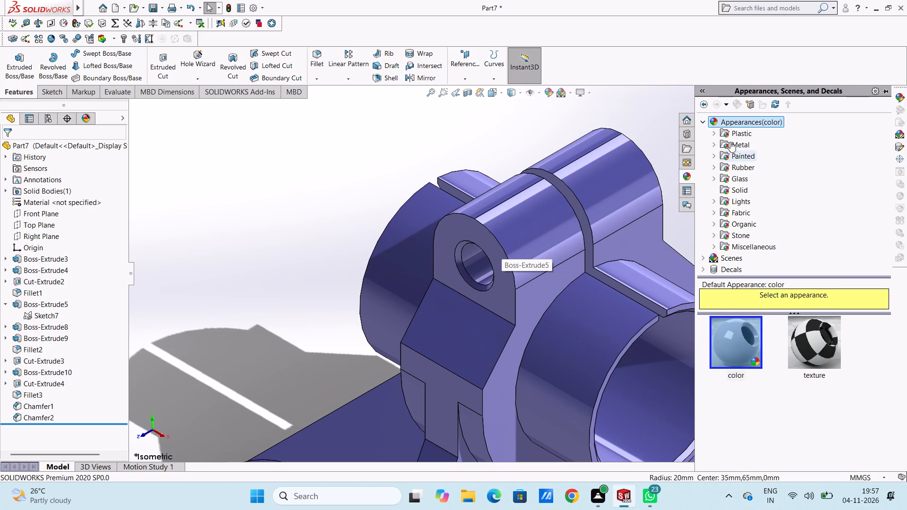
click(735, 143)
scroll(454, 275, down, 3)
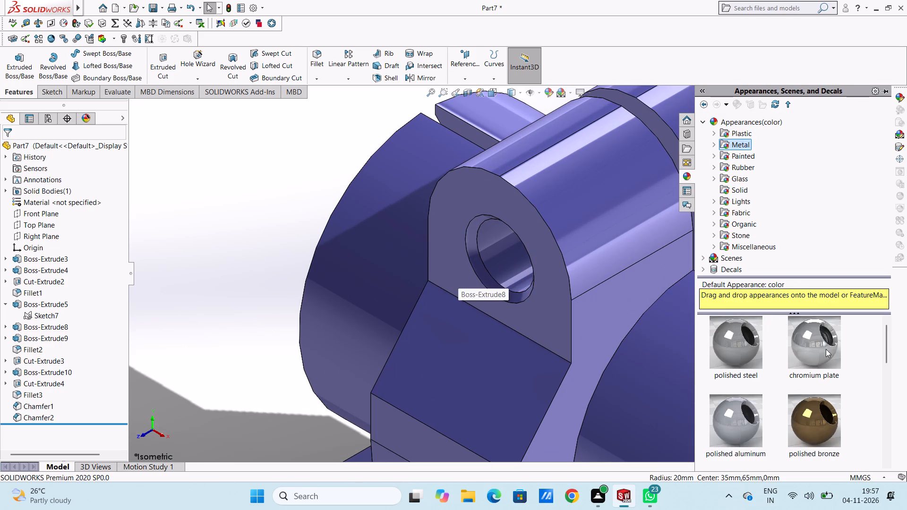
drag(811, 337, 508, 251)
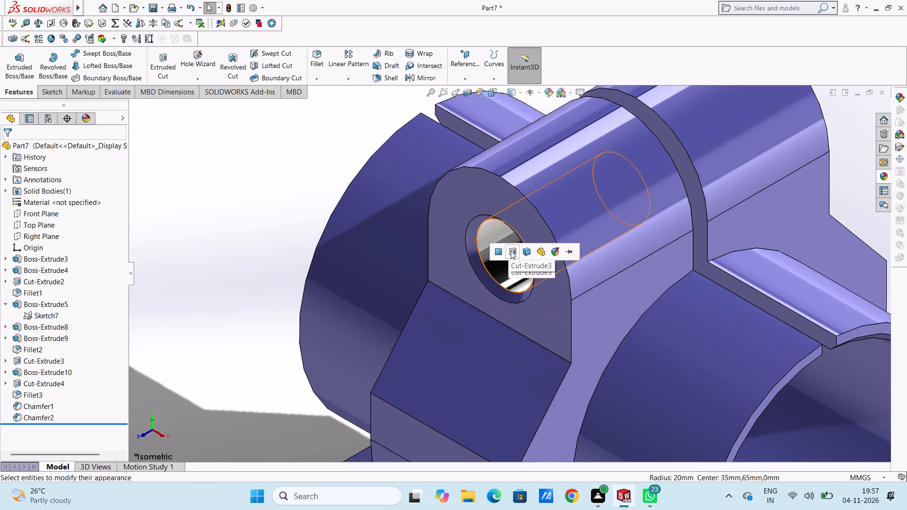
click(511, 251)
scroll(498, 251, down, 3)
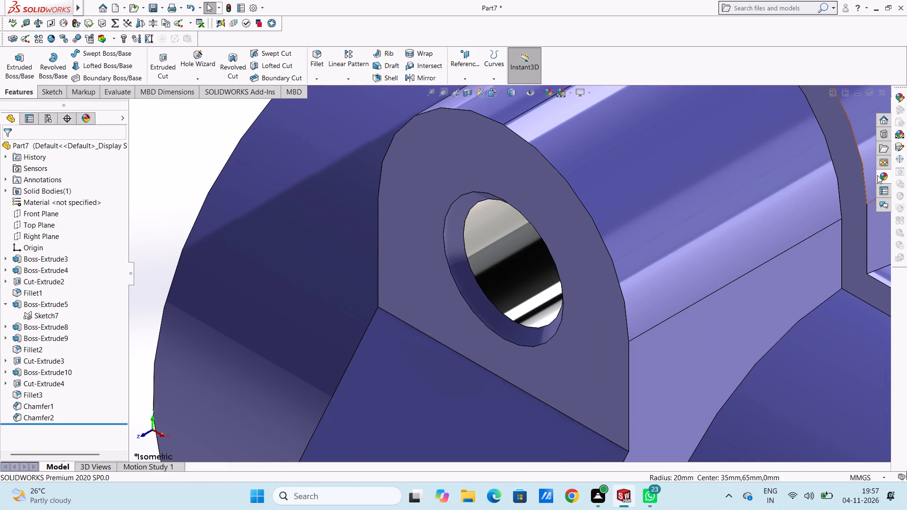
click(877, 174)
drag(808, 337, 467, 288)
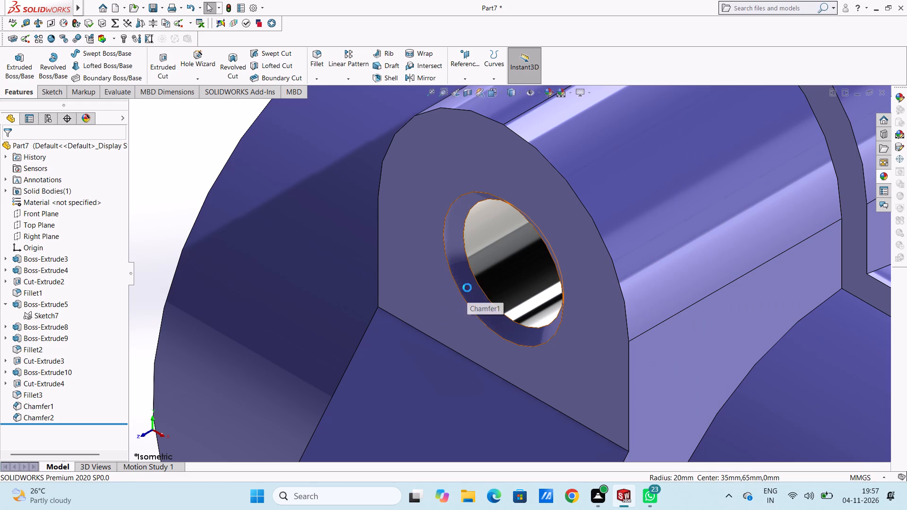
click(467, 288)
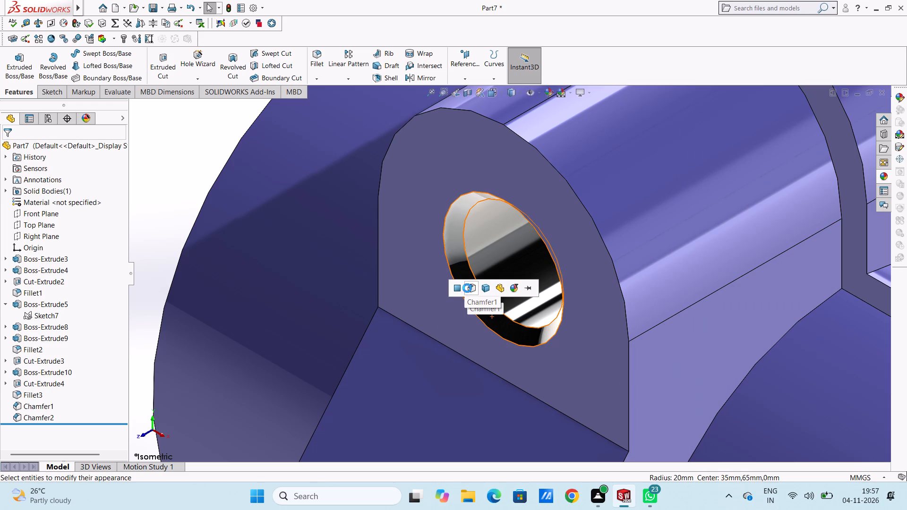
Apply chromium plate to the split bushing's inner bore face and to the chamfer face at its near end.
scroll(467, 288, up, 12)
scroll(581, 346, down, 4)
scroll(585, 290, down, 4)
scroll(505, 291, down, 5)
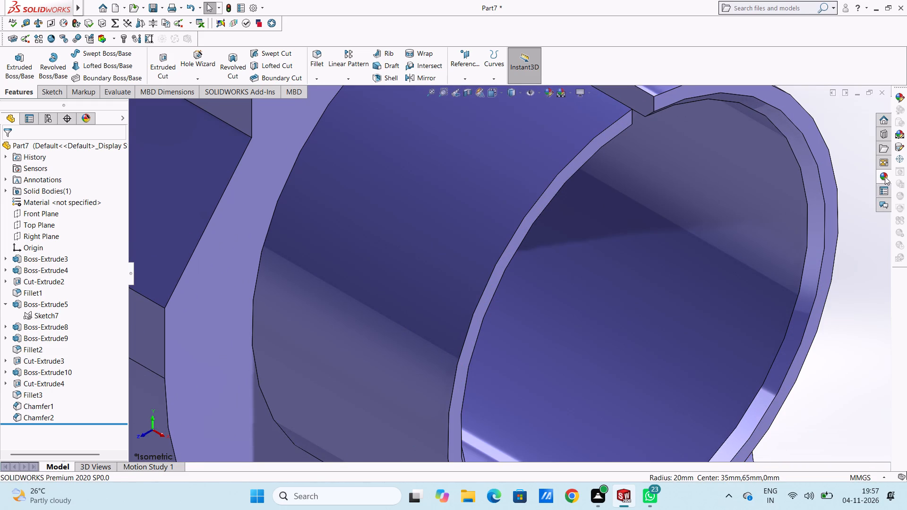
click(885, 177)
drag(815, 338, 659, 309)
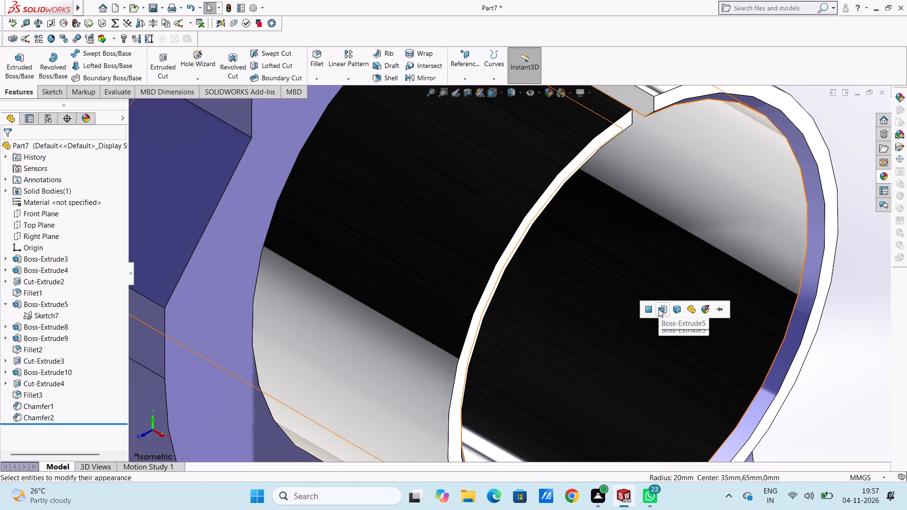
click(647, 309)
scroll(647, 309, up, 6)
scroll(577, 194, down, 5)
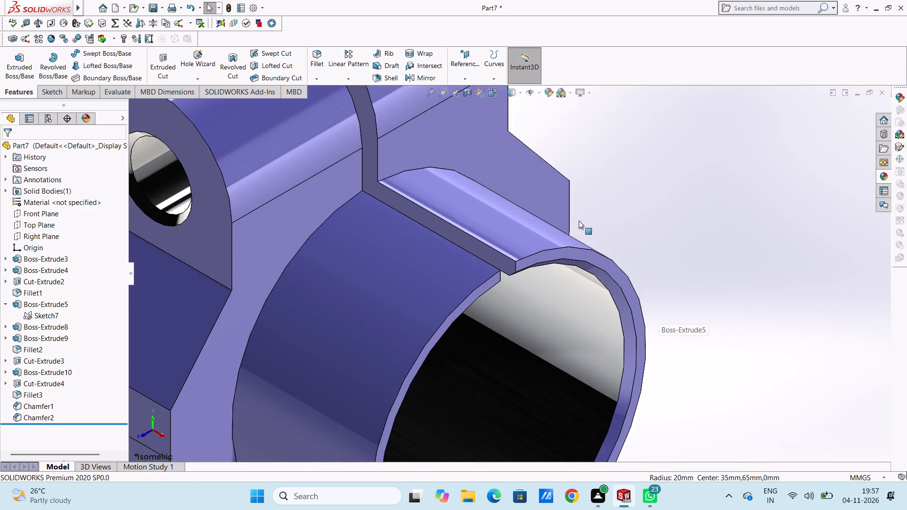
scroll(599, 311, down, 3)
click(882, 177)
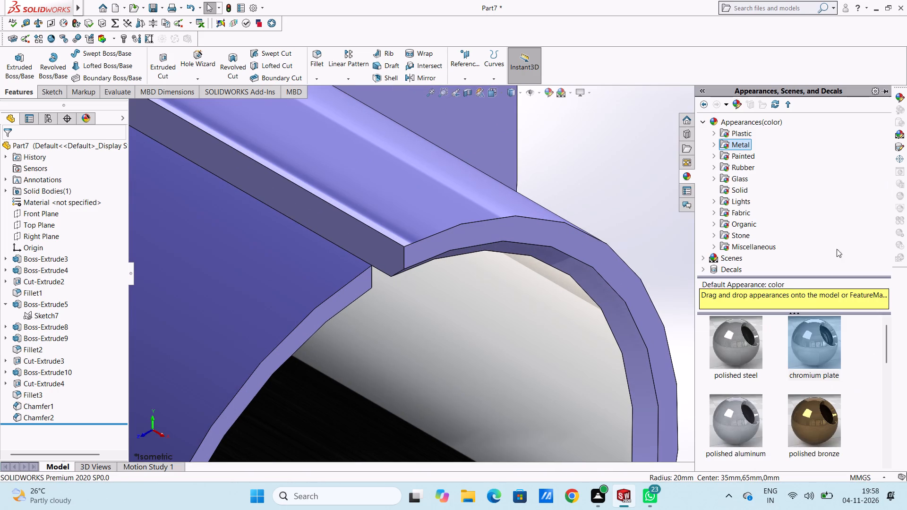
drag(810, 338, 640, 340)
click(639, 340)
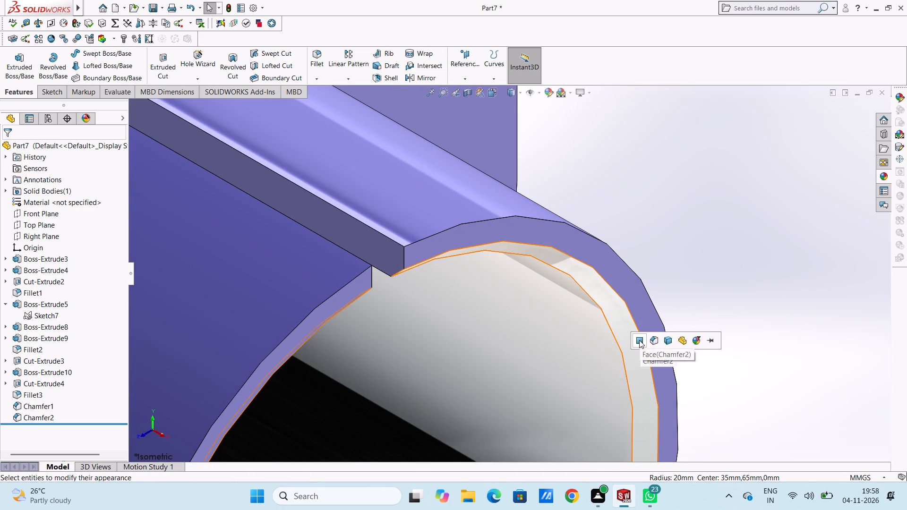
Apply chromium plate to the bore chamfer face at the opposite end of the split bushing.
scroll(639, 340, up, 16)
middle_drag(416, 290, 420, 275)
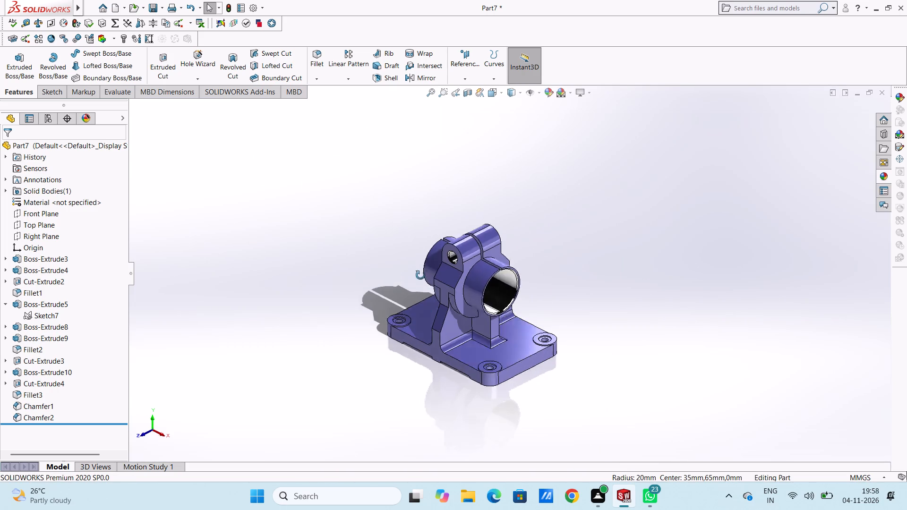
middle_drag(420, 275, 475, 388)
scroll(441, 290, down, 6)
middle_drag(443, 291, 460, 312)
scroll(438, 292, down, 5)
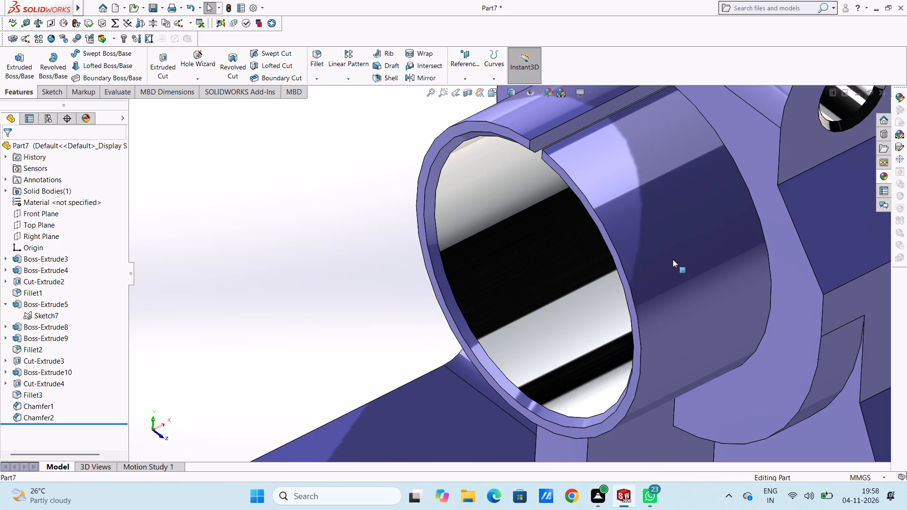
click(881, 176)
drag(812, 349, 688, 343)
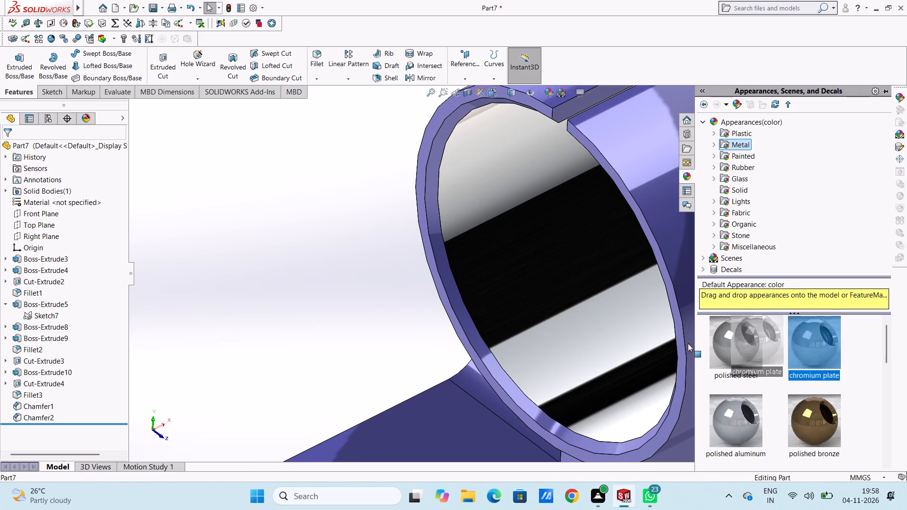
drag(688, 343, 484, 350)
click(484, 350)
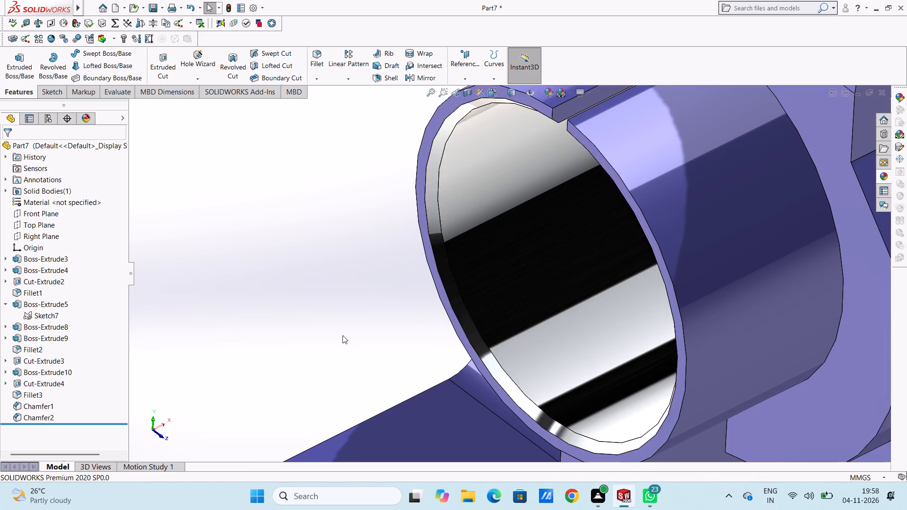
Review the finished coloured bracket as a whole, ending in the isometric view.
scroll(336, 327, up, 9)
click(335, 359)
middle_drag(336, 355, 317, 335)
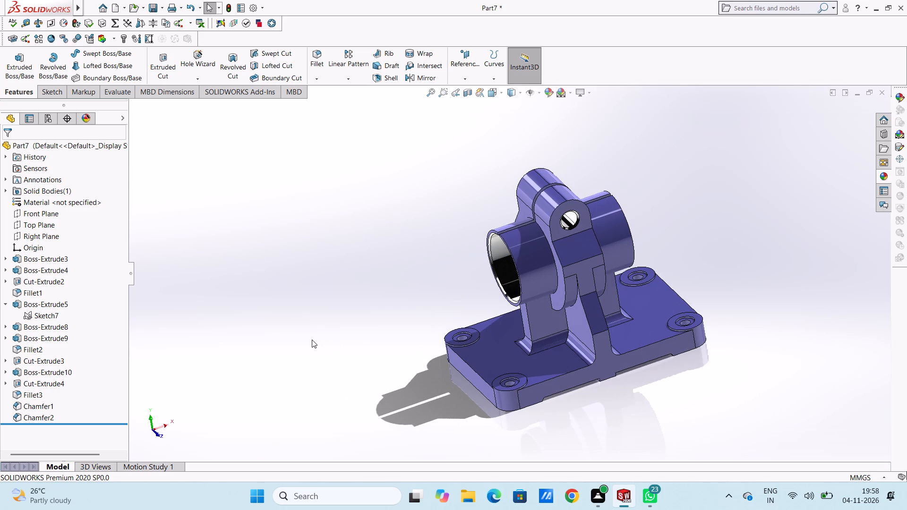
key(ctrl+7)
key(Escape)
key(Escape)
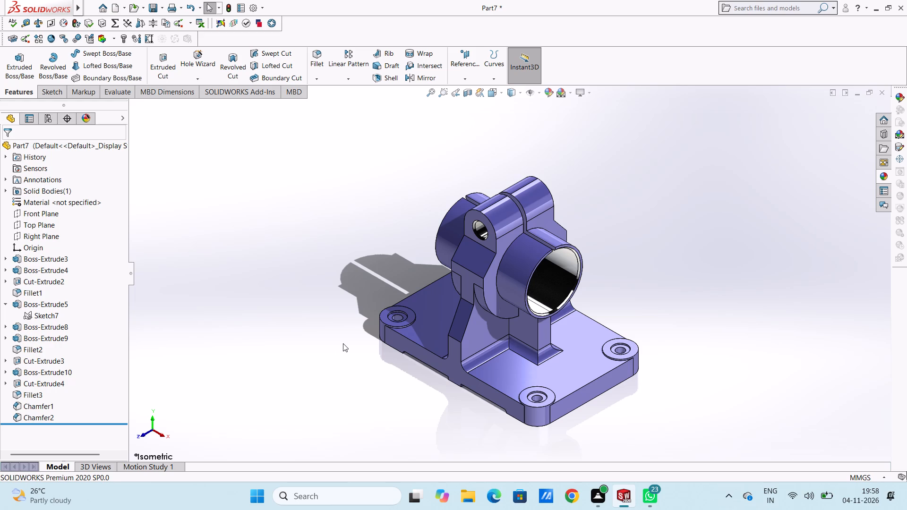
scroll(645, 273, up, 1)
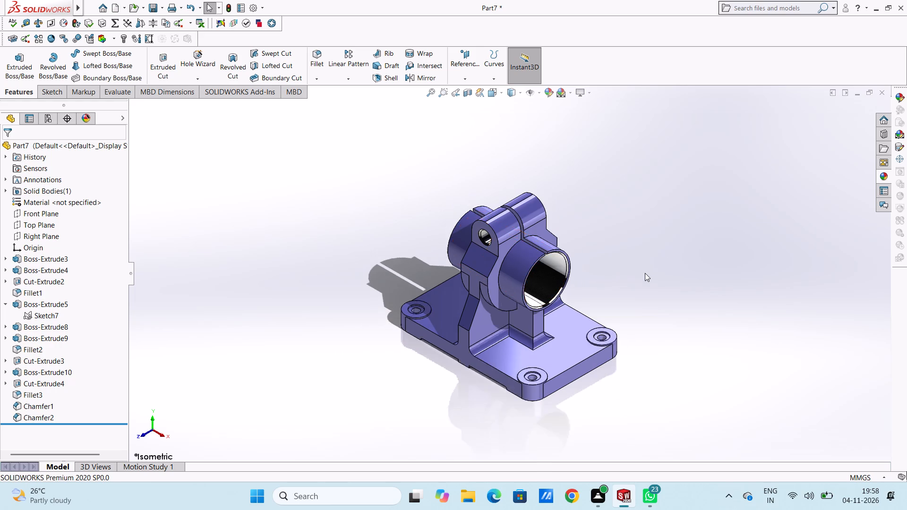
scroll(645, 273, up, 1)
scroll(513, 265, down, 2)
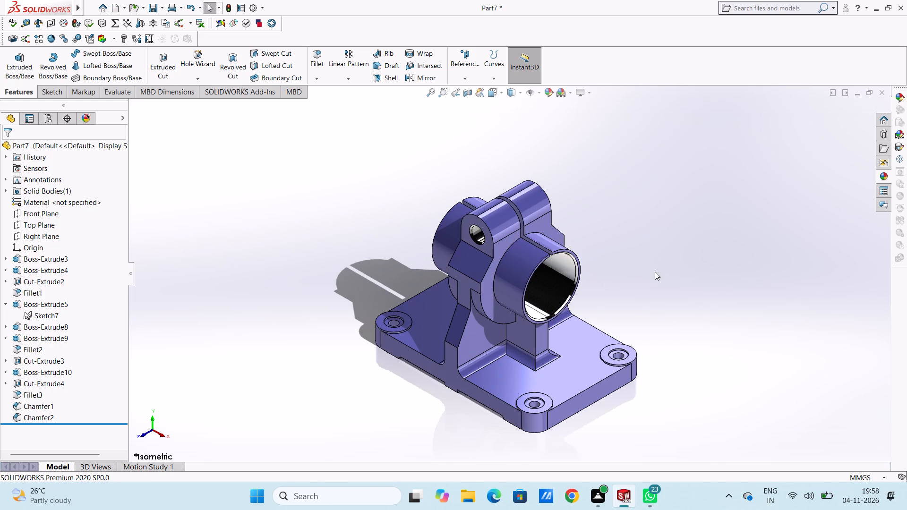
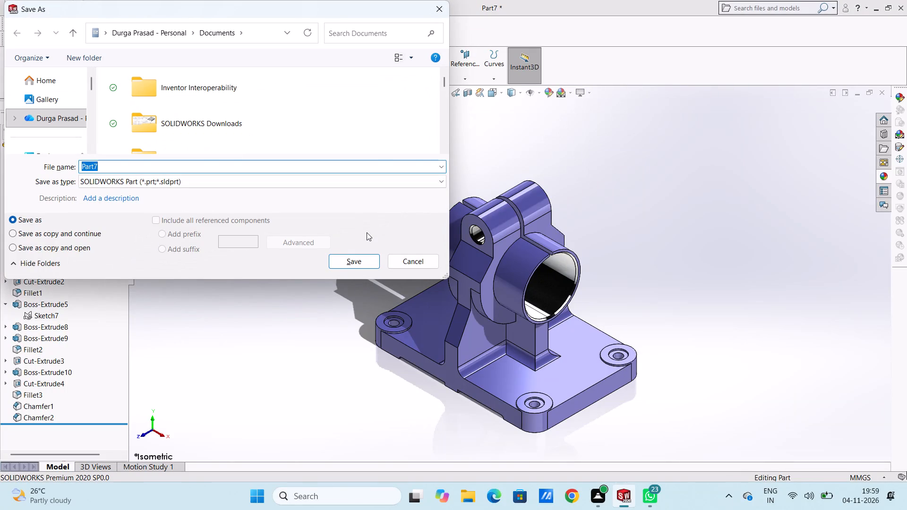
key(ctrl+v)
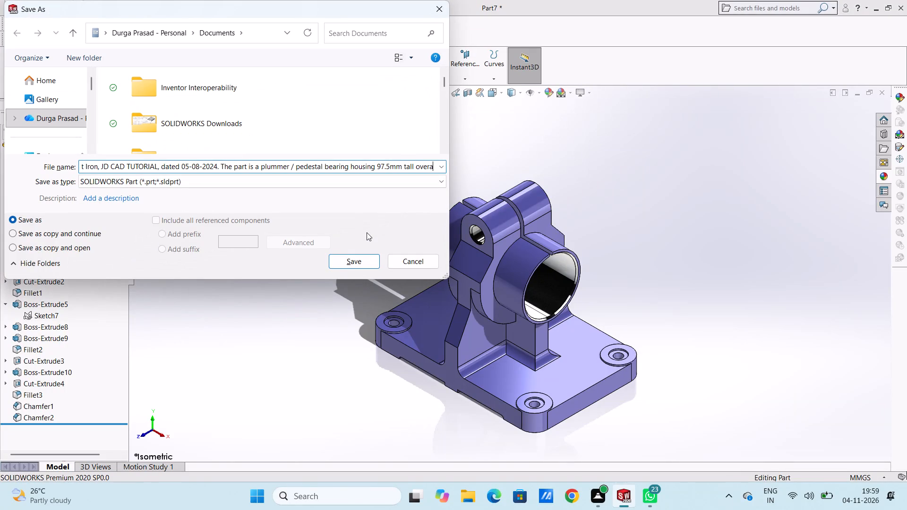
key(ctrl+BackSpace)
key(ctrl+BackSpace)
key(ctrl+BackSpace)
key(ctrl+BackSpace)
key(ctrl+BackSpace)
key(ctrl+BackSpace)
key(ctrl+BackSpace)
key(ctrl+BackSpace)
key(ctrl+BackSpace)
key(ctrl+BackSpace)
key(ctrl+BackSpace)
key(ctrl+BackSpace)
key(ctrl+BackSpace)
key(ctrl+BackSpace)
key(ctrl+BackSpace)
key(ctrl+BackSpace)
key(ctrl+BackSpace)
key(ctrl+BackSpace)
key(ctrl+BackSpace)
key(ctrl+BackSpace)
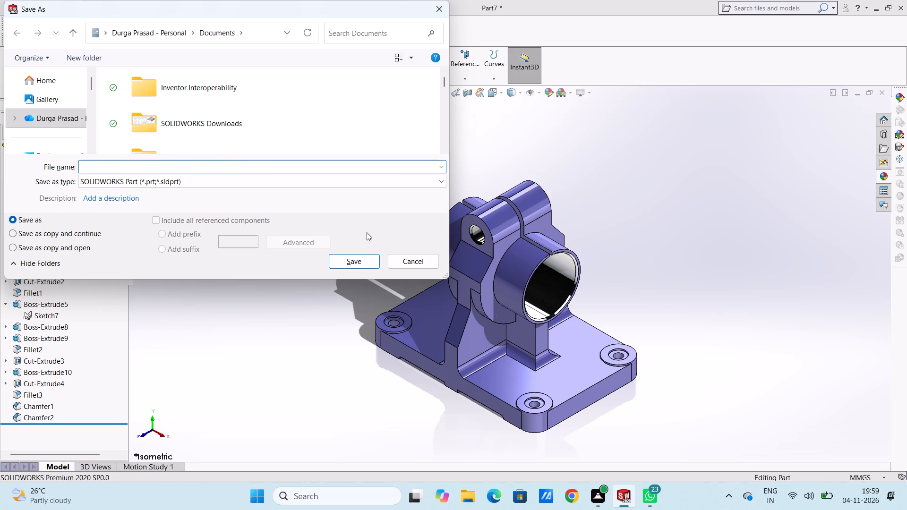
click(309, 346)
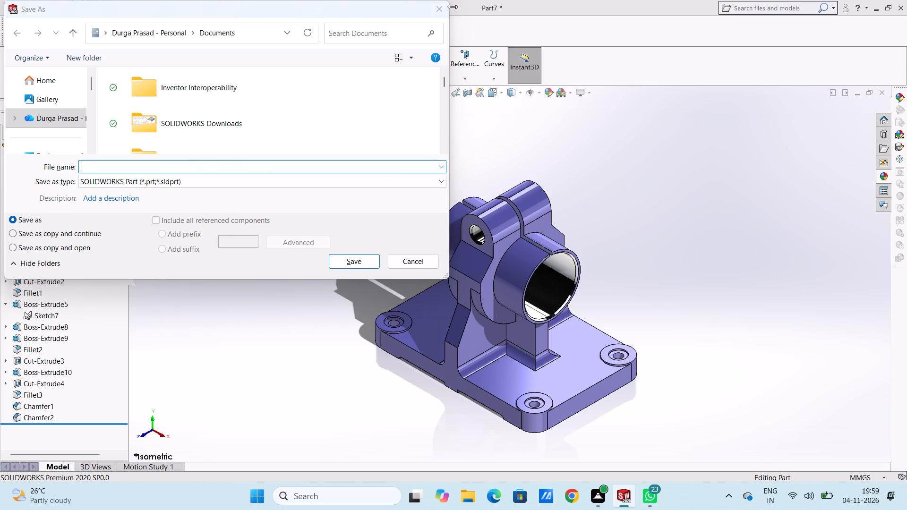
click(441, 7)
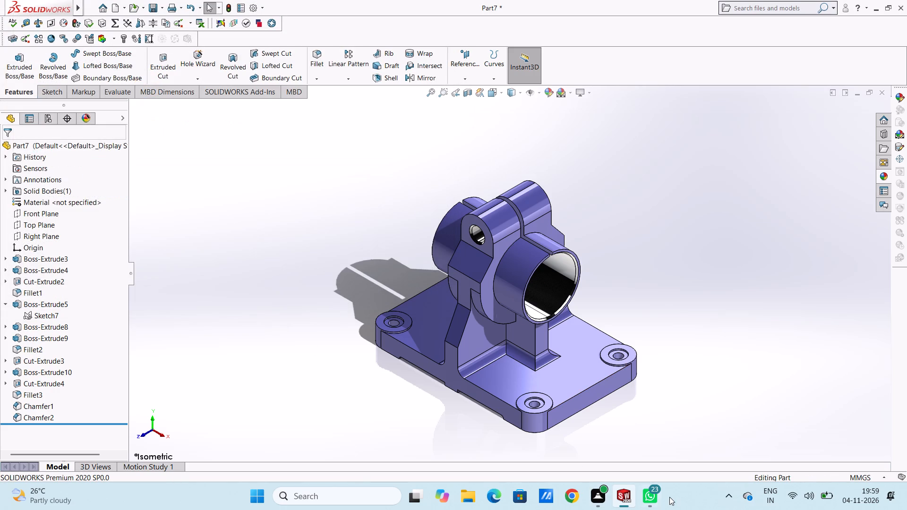
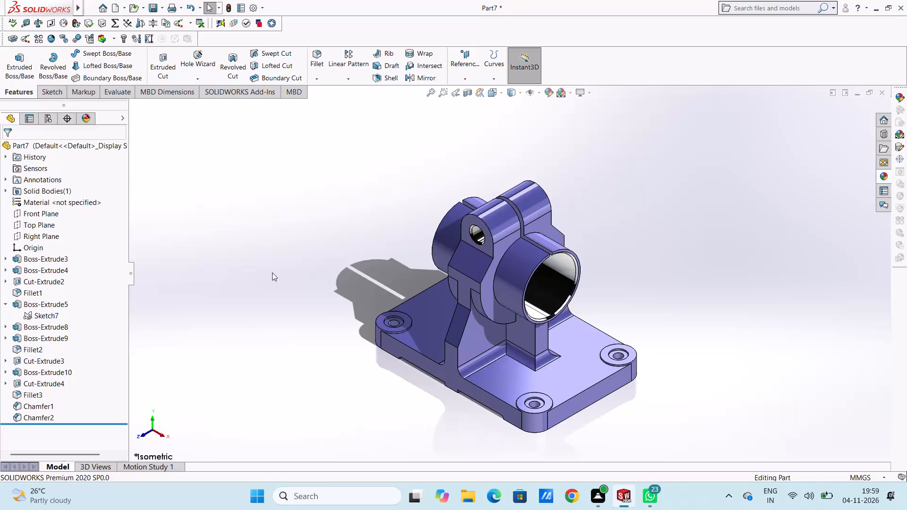
Save the finished part in the Documents folder as a SOLIDWORKS Part named Clamping Bearing Block.
key(ctrl+s)
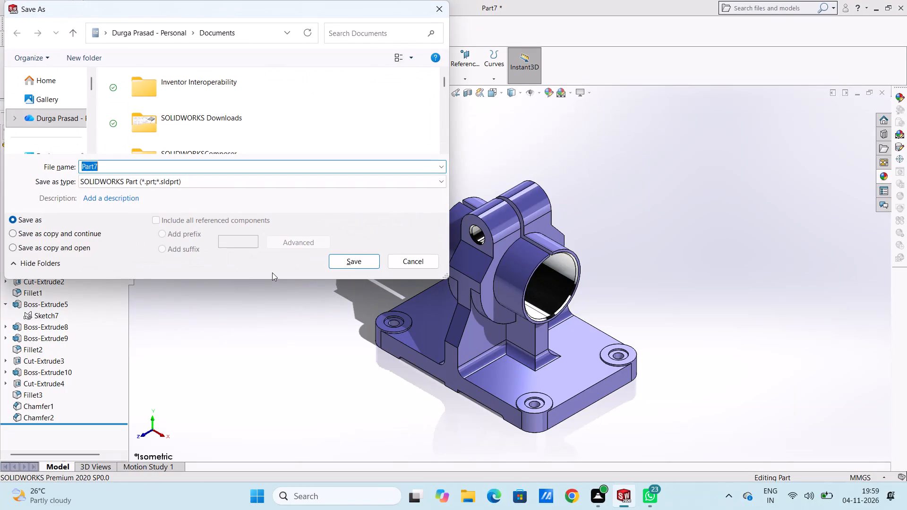
key(ctrl+v)
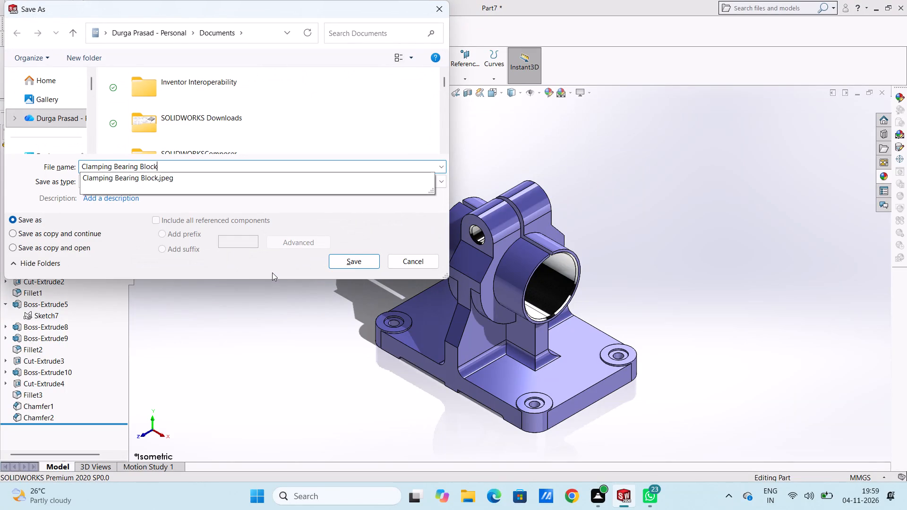
click(348, 263)
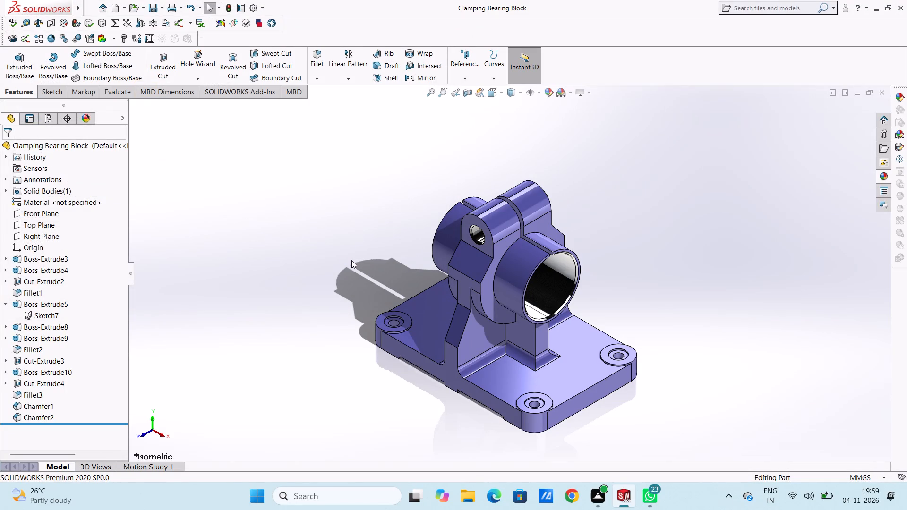
Save a copy of the part in Adobe Portable Document Format (PDF) under the name Clamping Bearing Block in Documents.
click(161, 8)
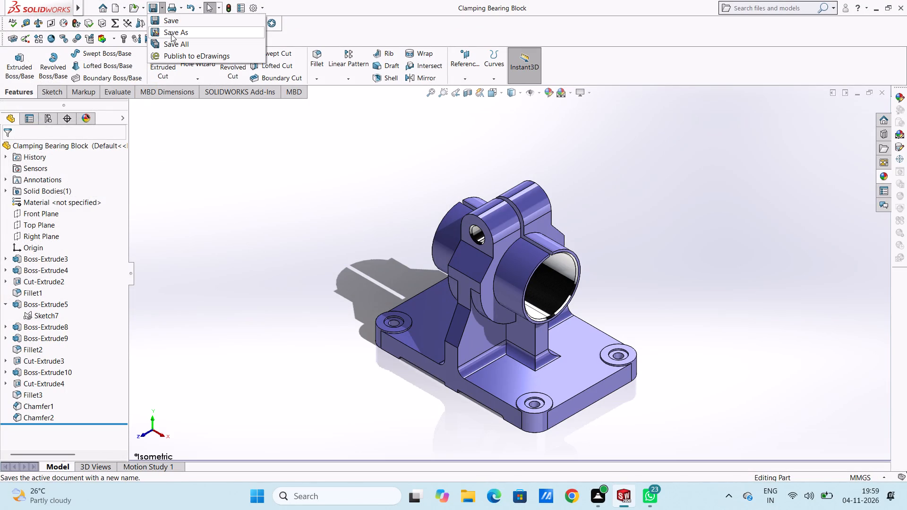
click(171, 31)
click(270, 177)
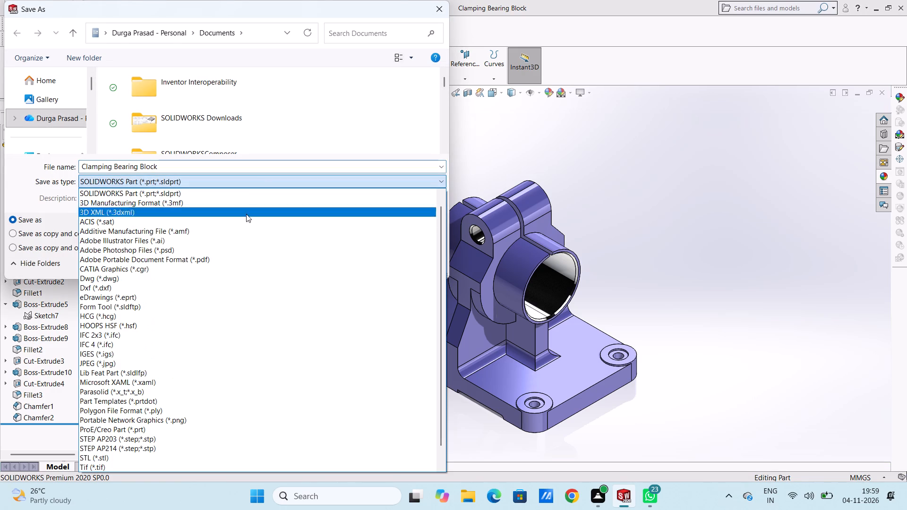
click(242, 261)
click(336, 280)
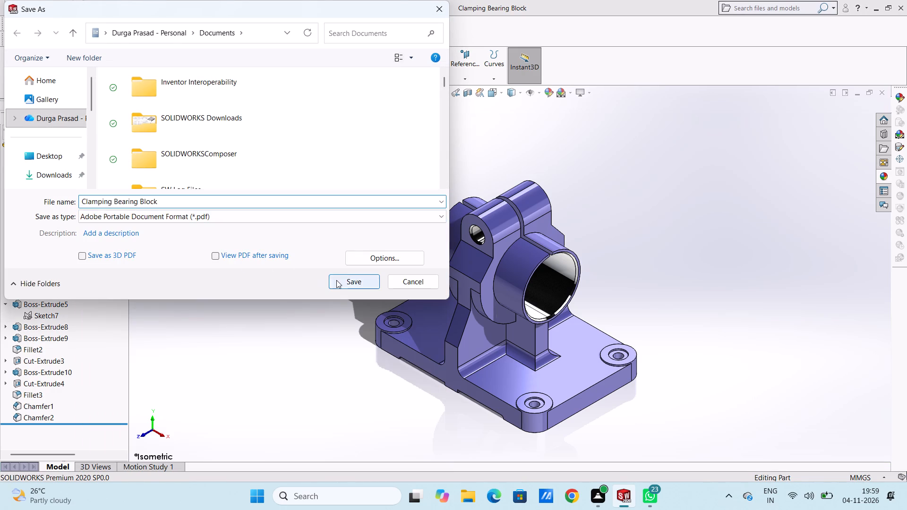